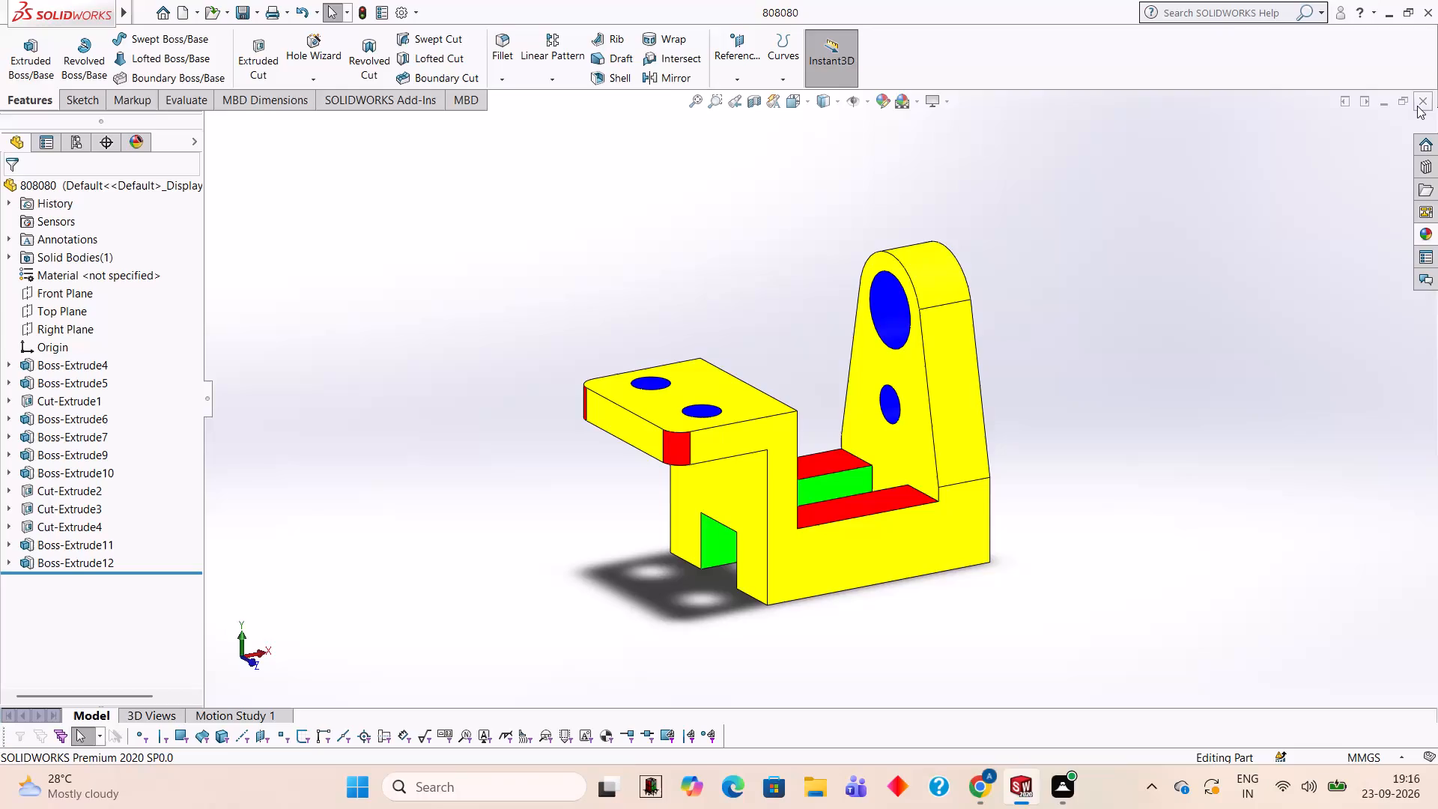
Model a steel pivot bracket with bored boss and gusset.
Close the open 808080 part and create a new part document.
left_click(1417, 106)
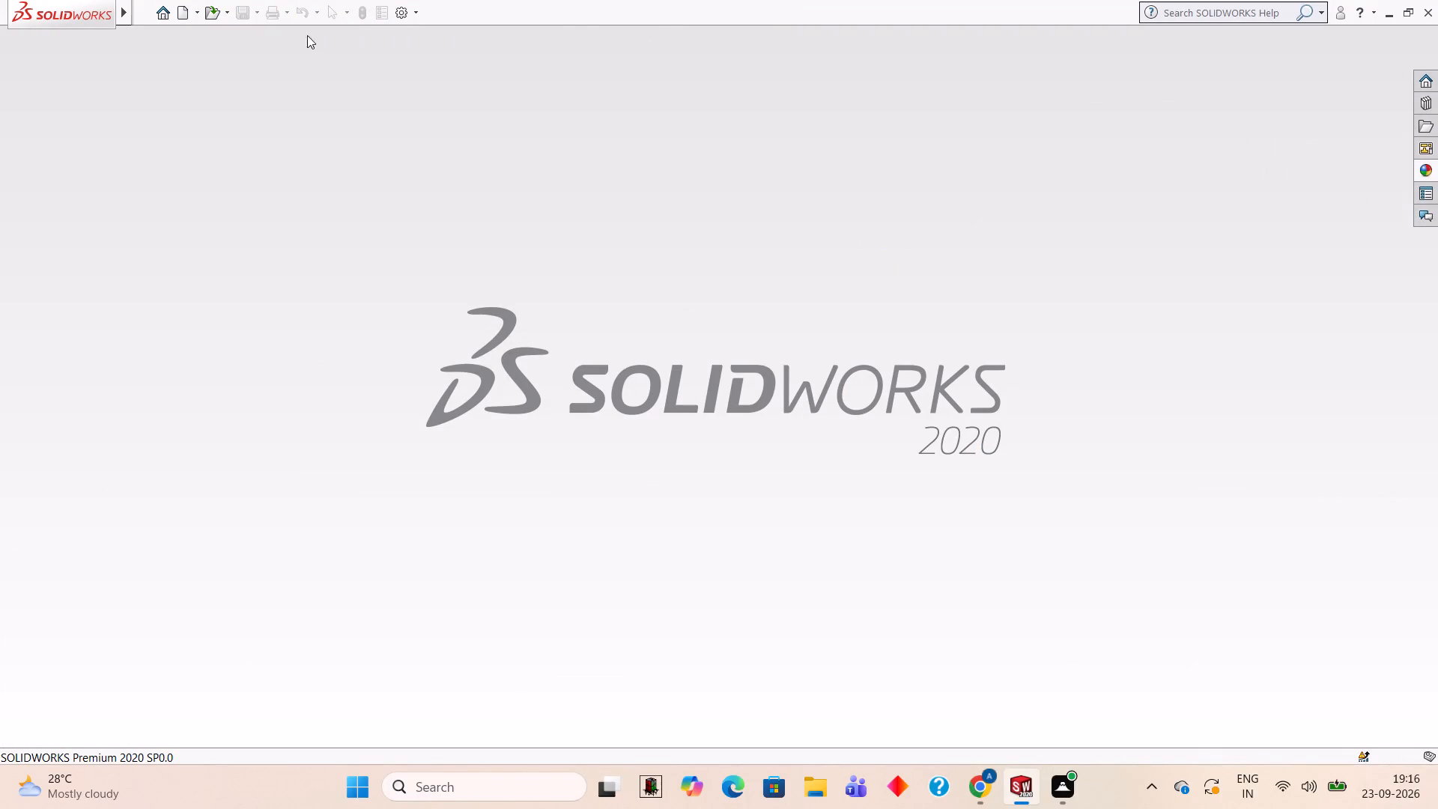
left_click(186, 12)
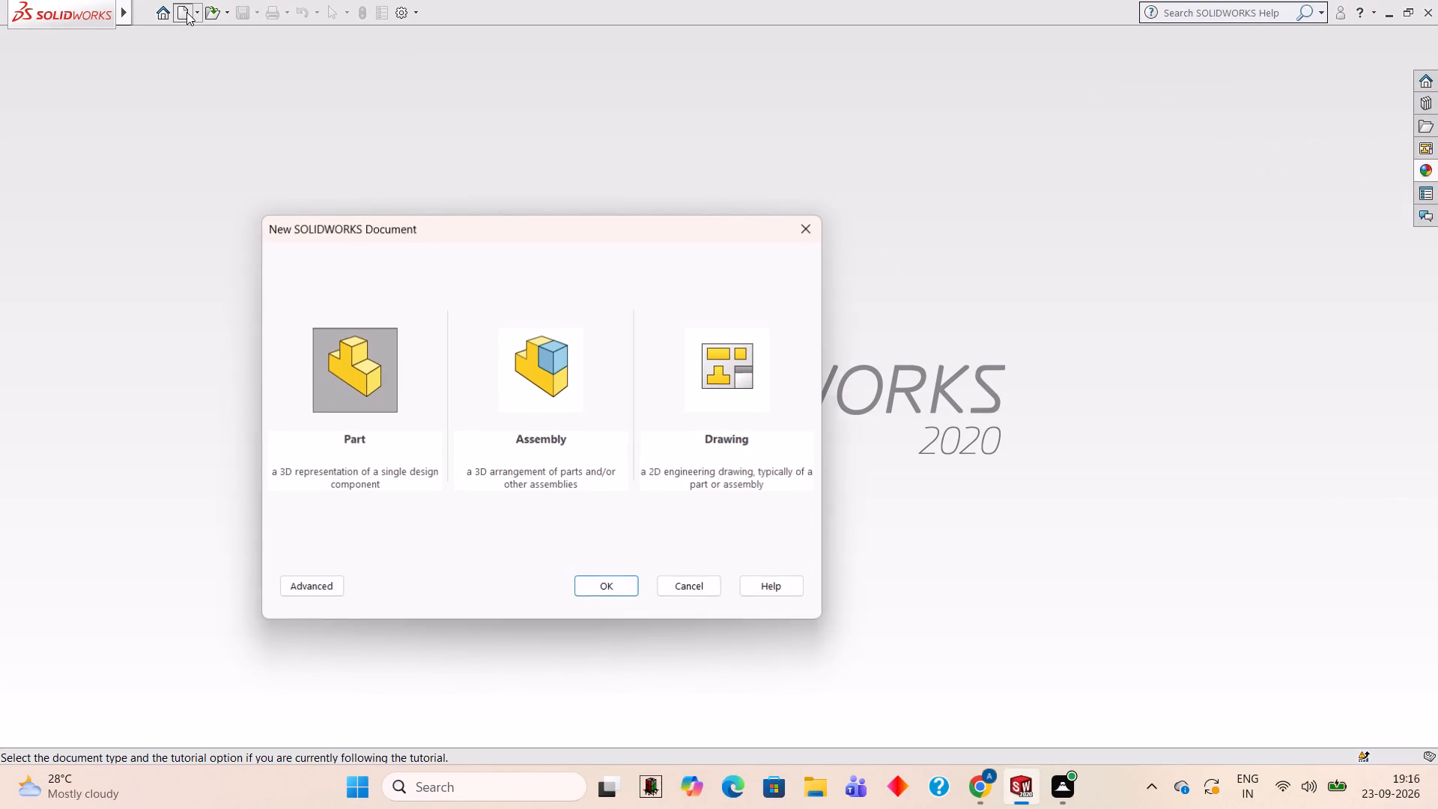
left_click(607, 586)
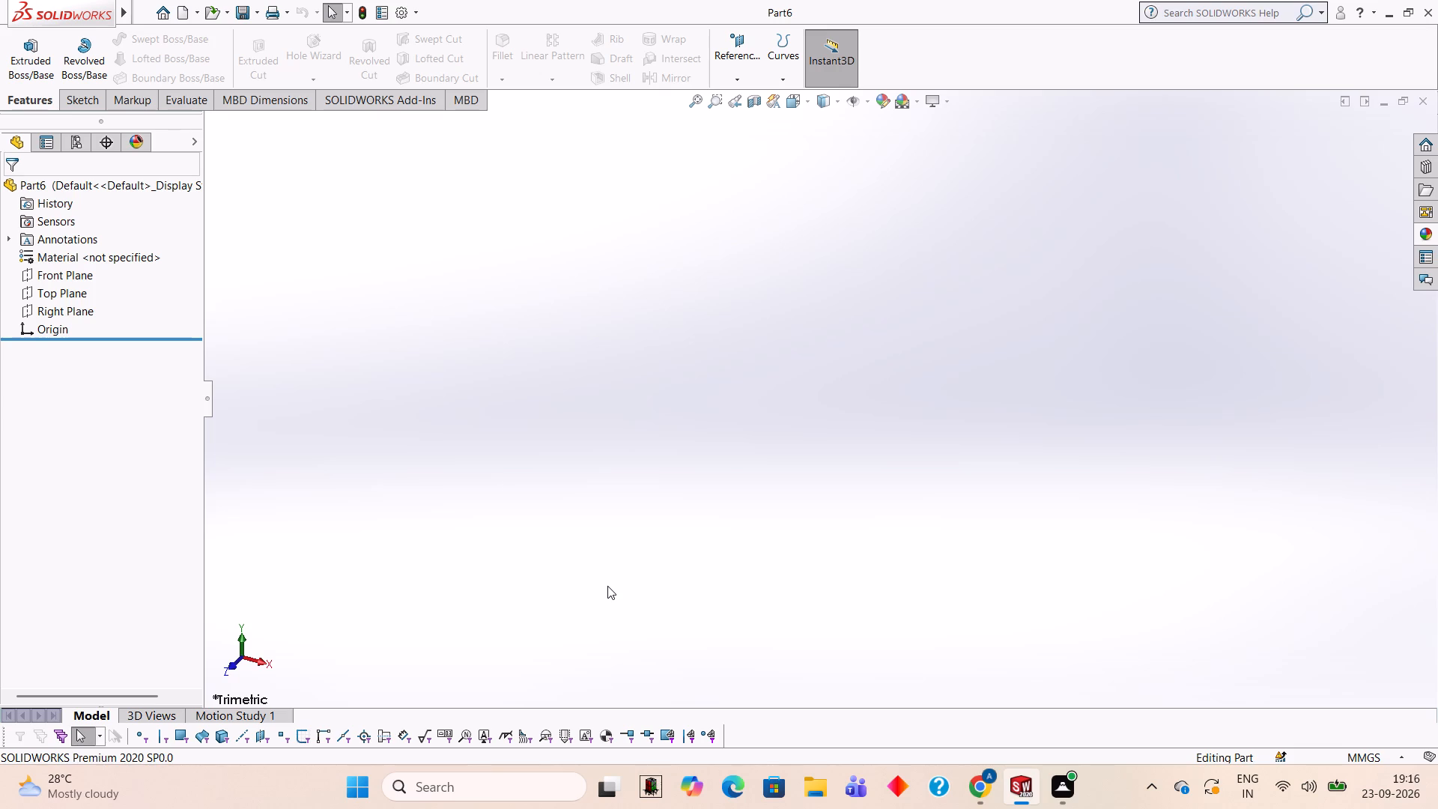
Start a new sketch on the Front Plane.
left_click(52, 273)
left_click(67, 260)
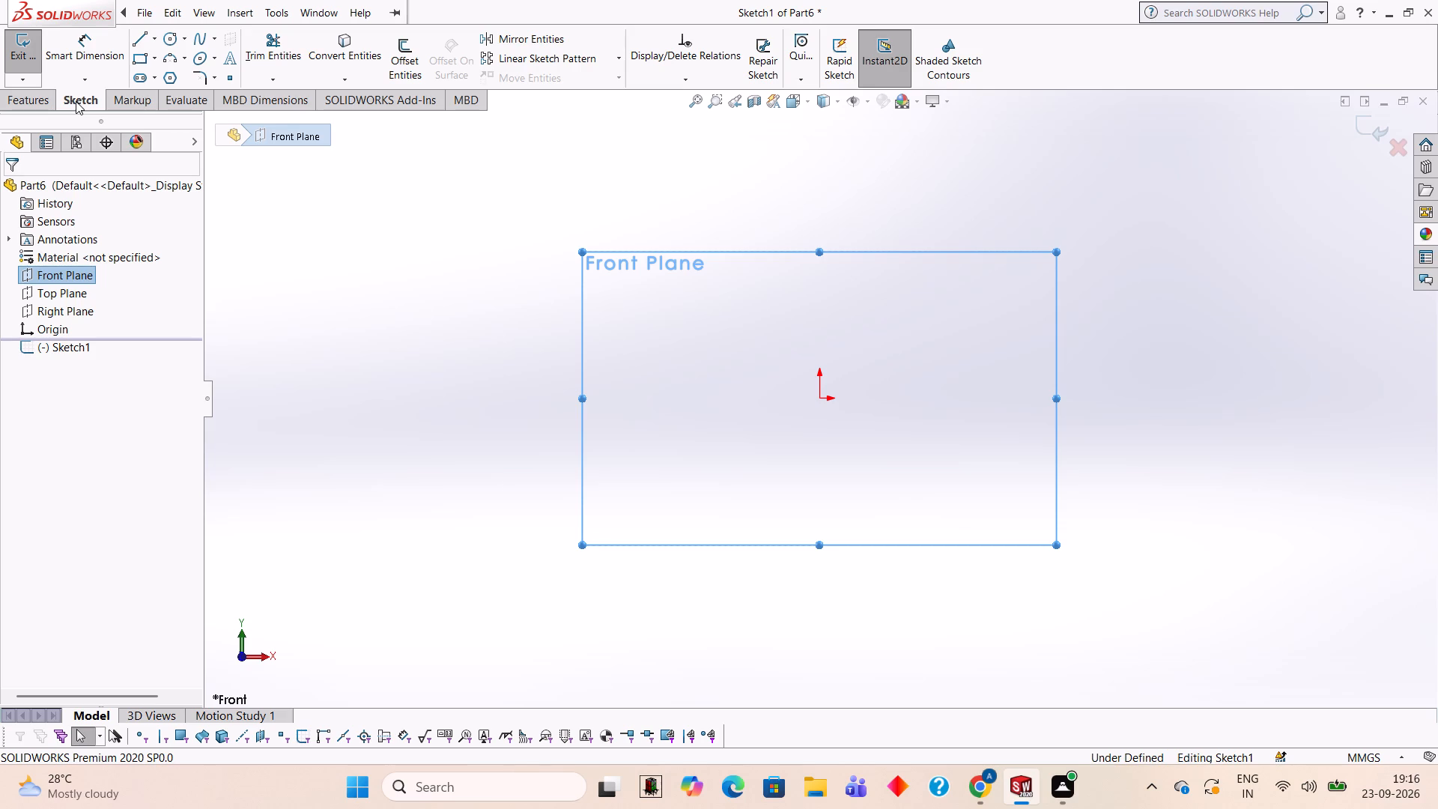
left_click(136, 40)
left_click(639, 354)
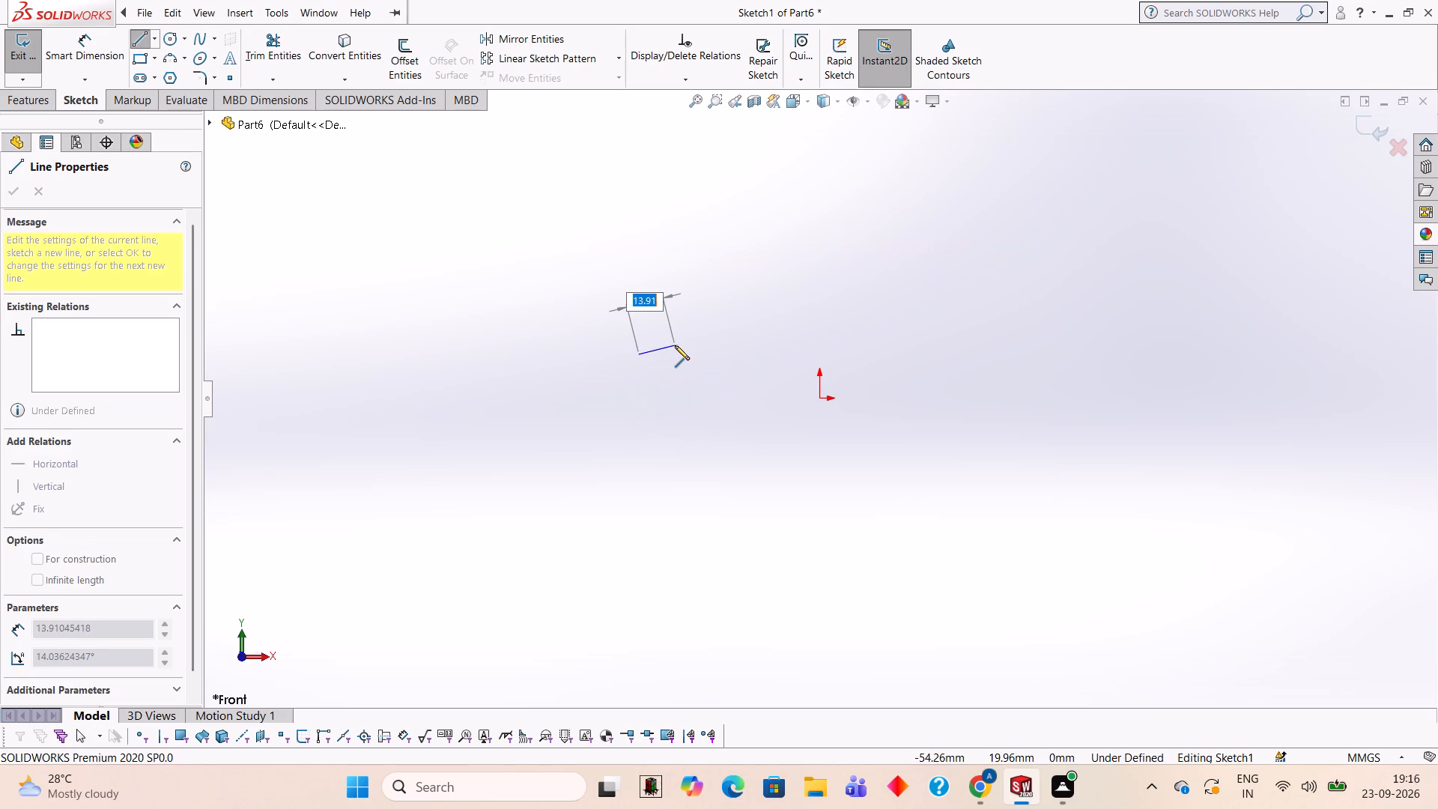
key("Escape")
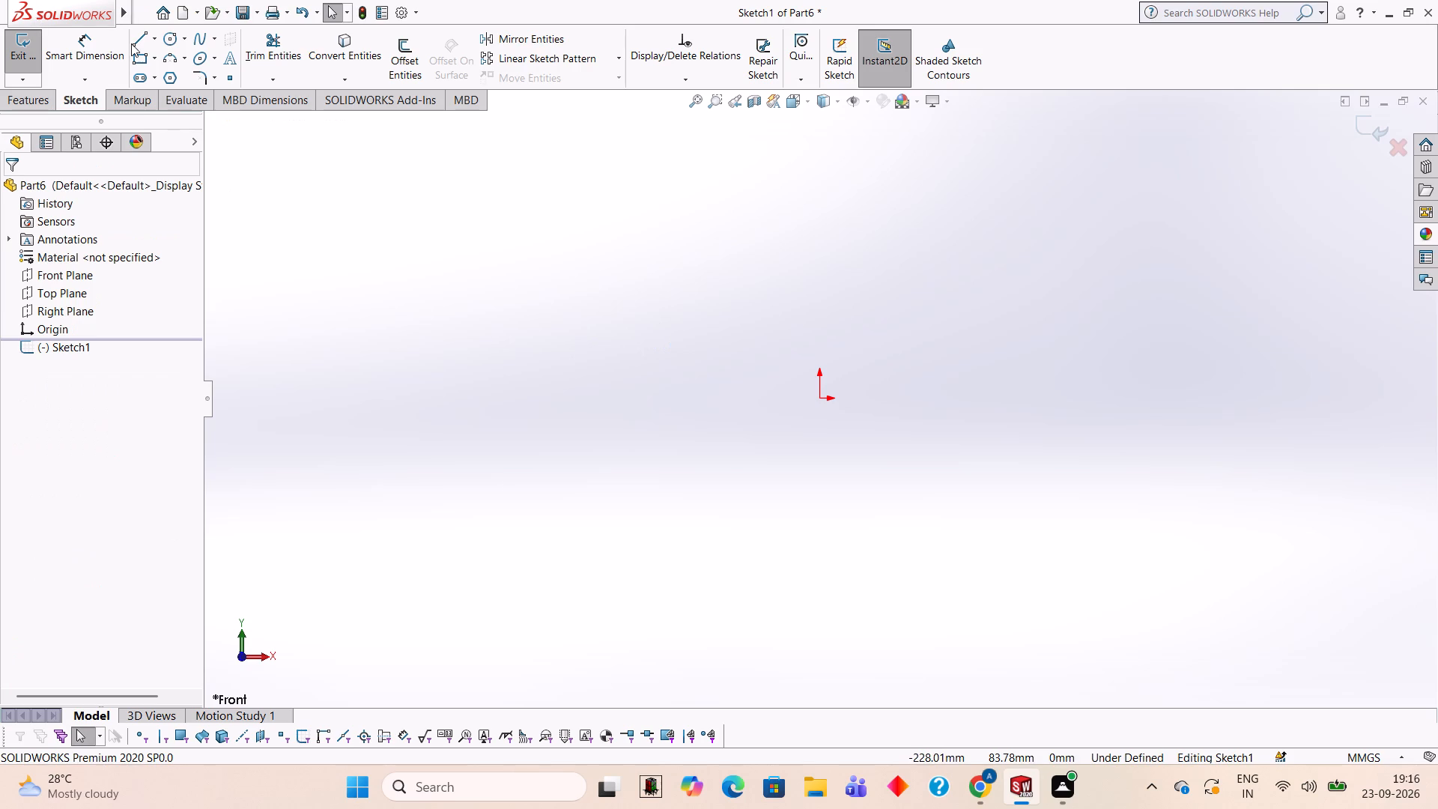
Draw a horizontal 56 mm line running from the origin in the positive X direction.
left_click(131, 43)
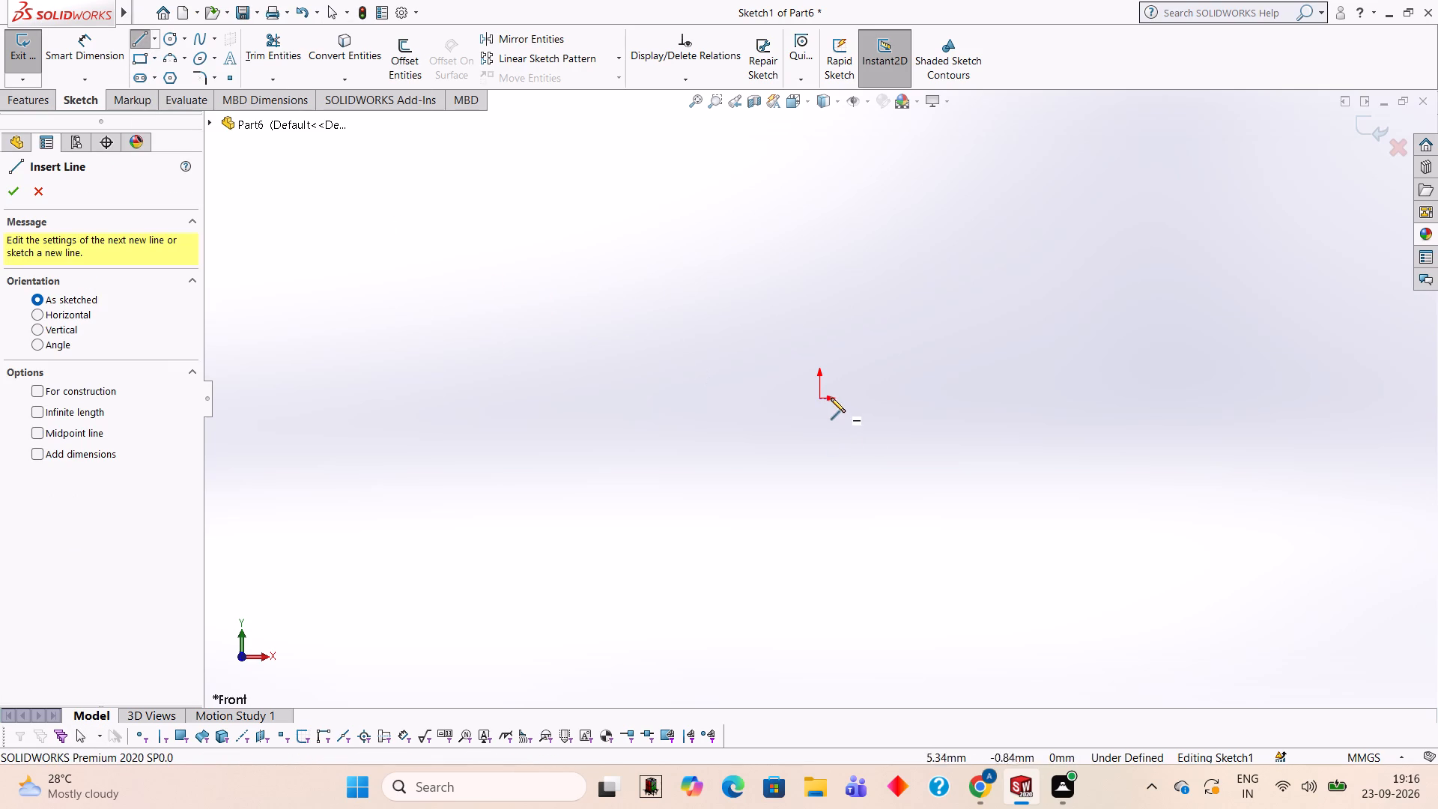
left_click(819, 395)
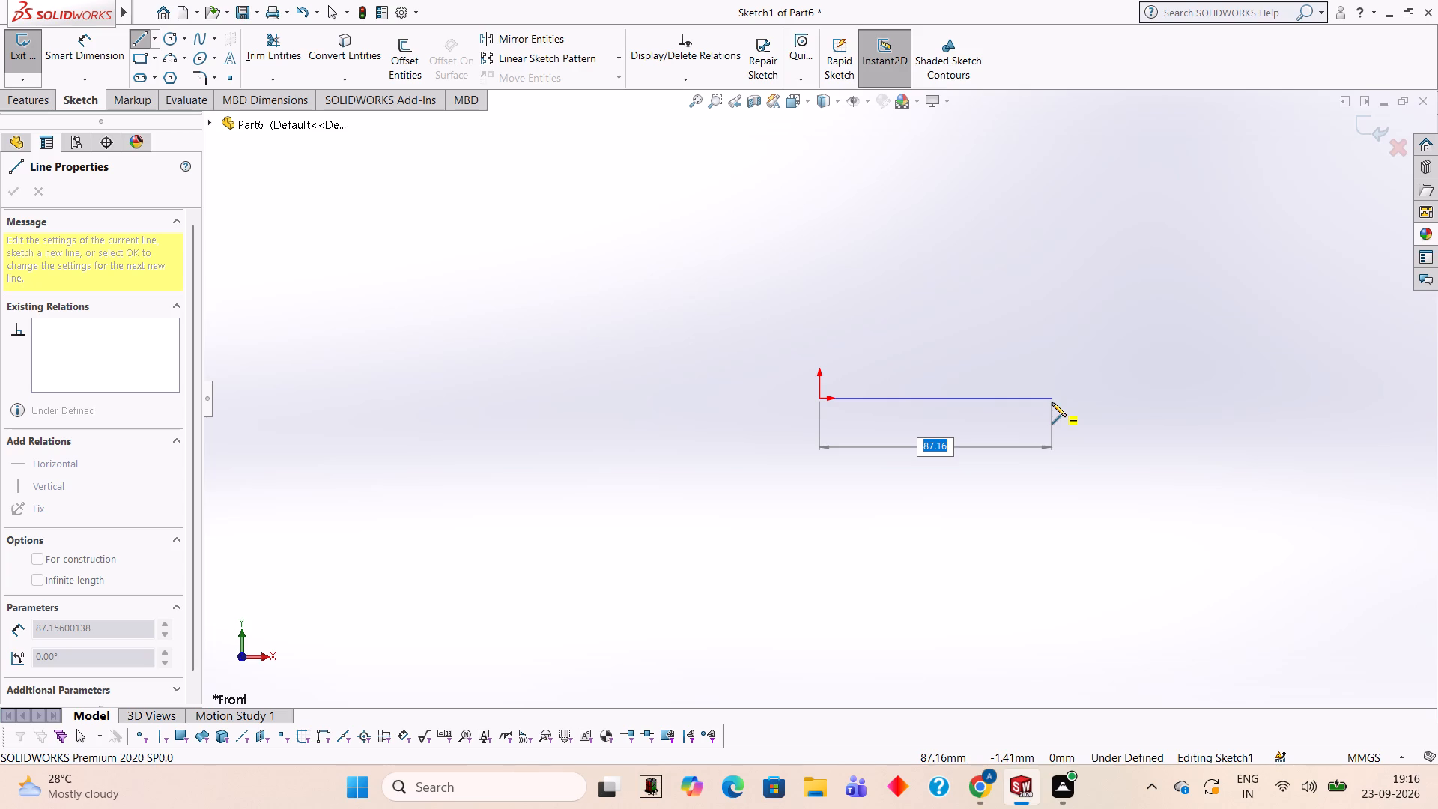
type("56")
key("Return")
scroll(982, 434, "down", 3)
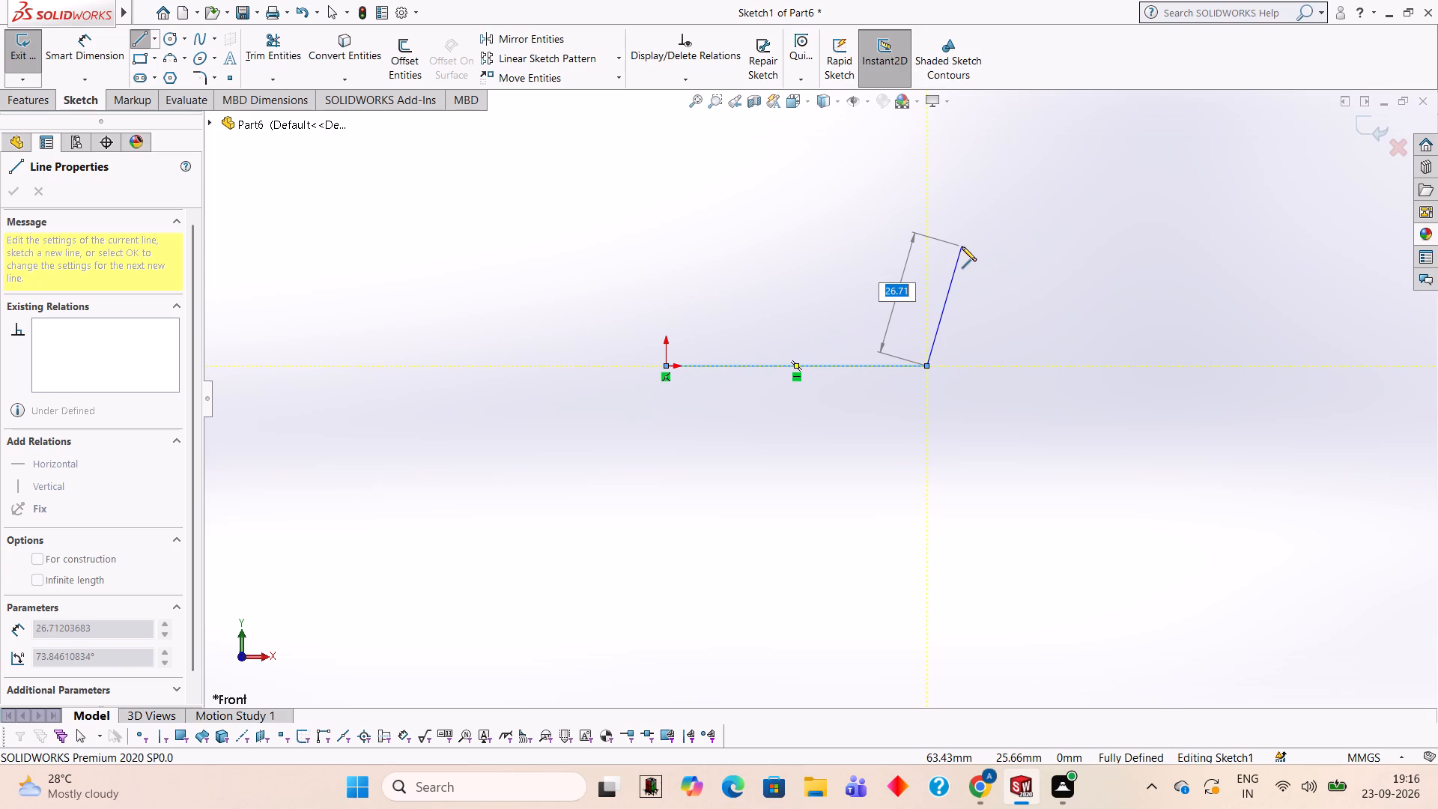
key("Escape")
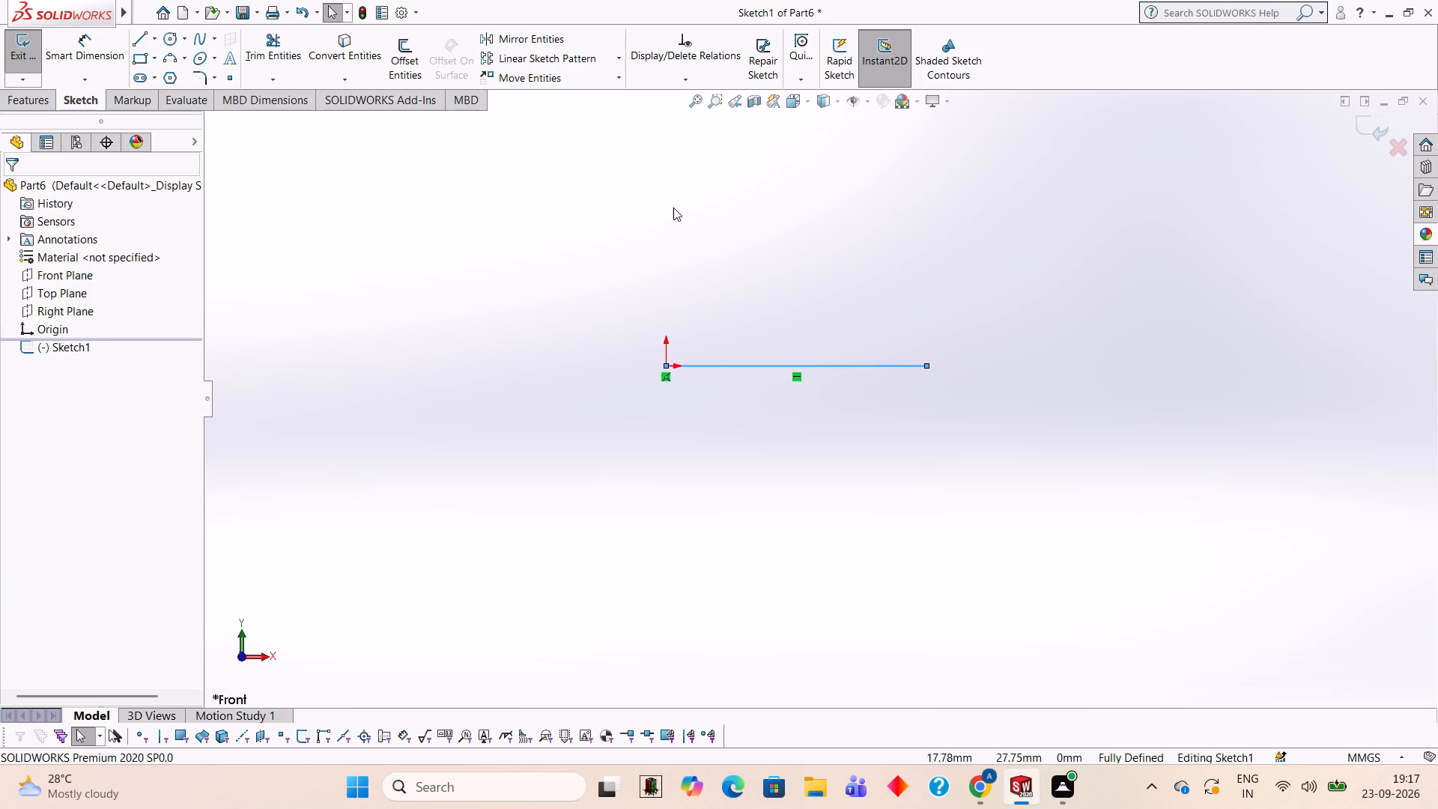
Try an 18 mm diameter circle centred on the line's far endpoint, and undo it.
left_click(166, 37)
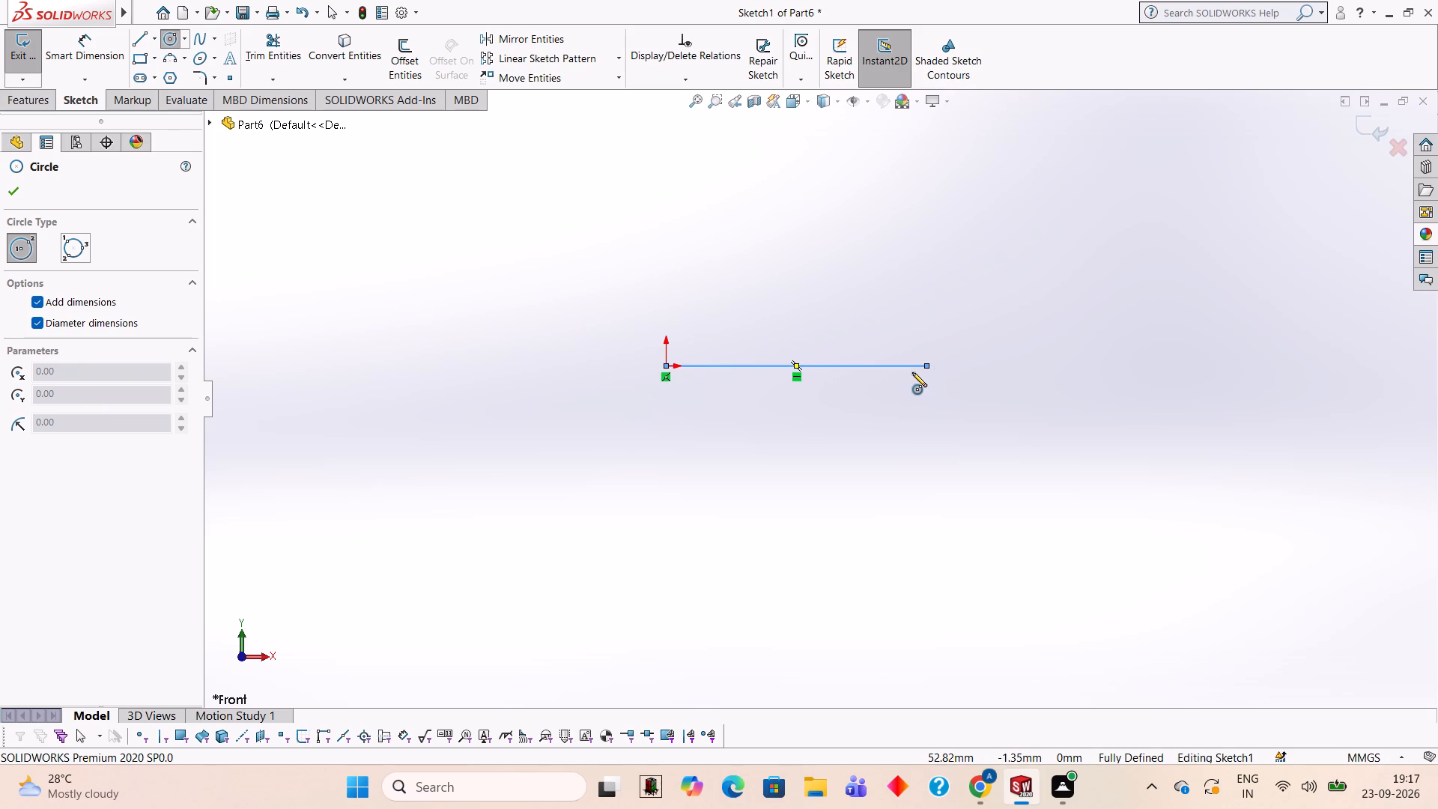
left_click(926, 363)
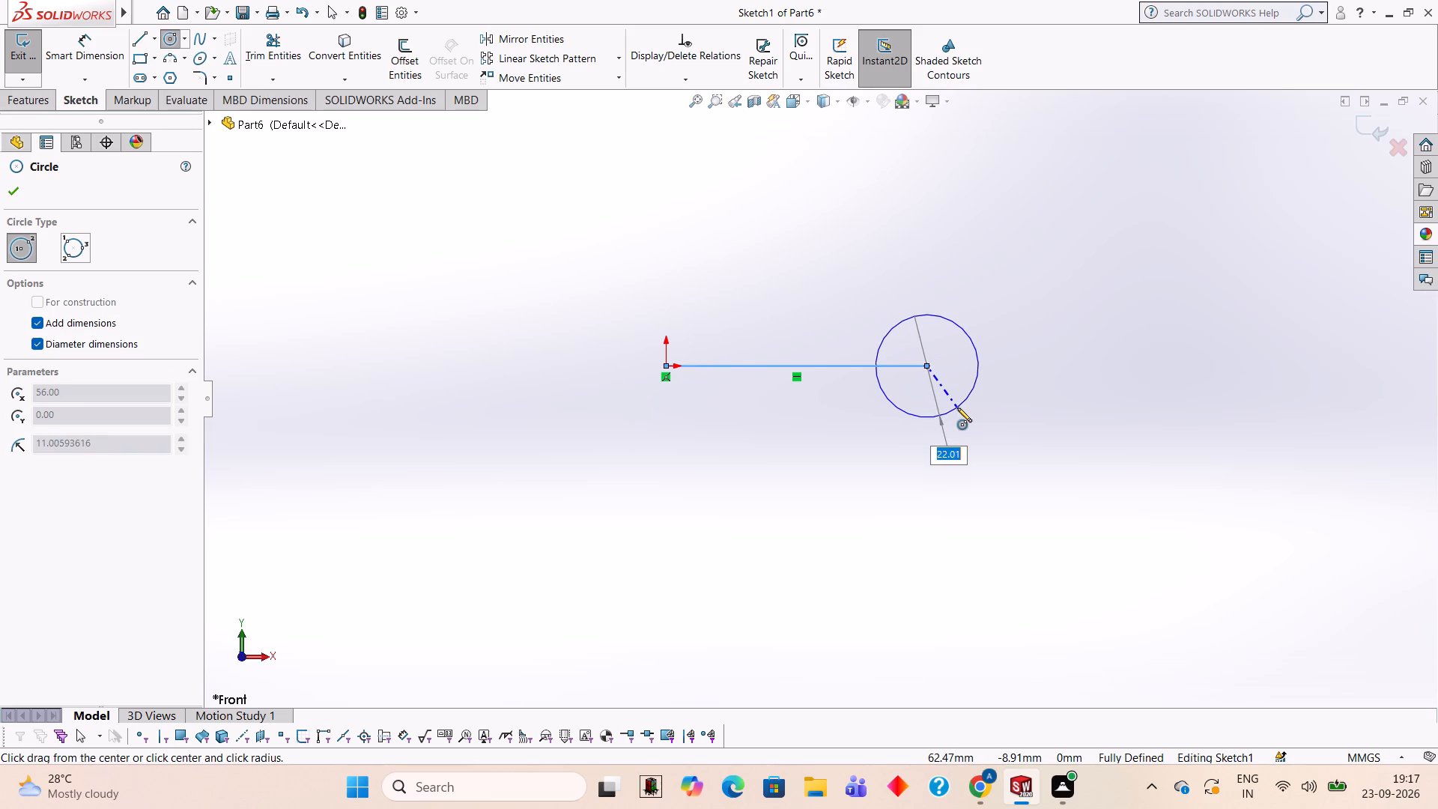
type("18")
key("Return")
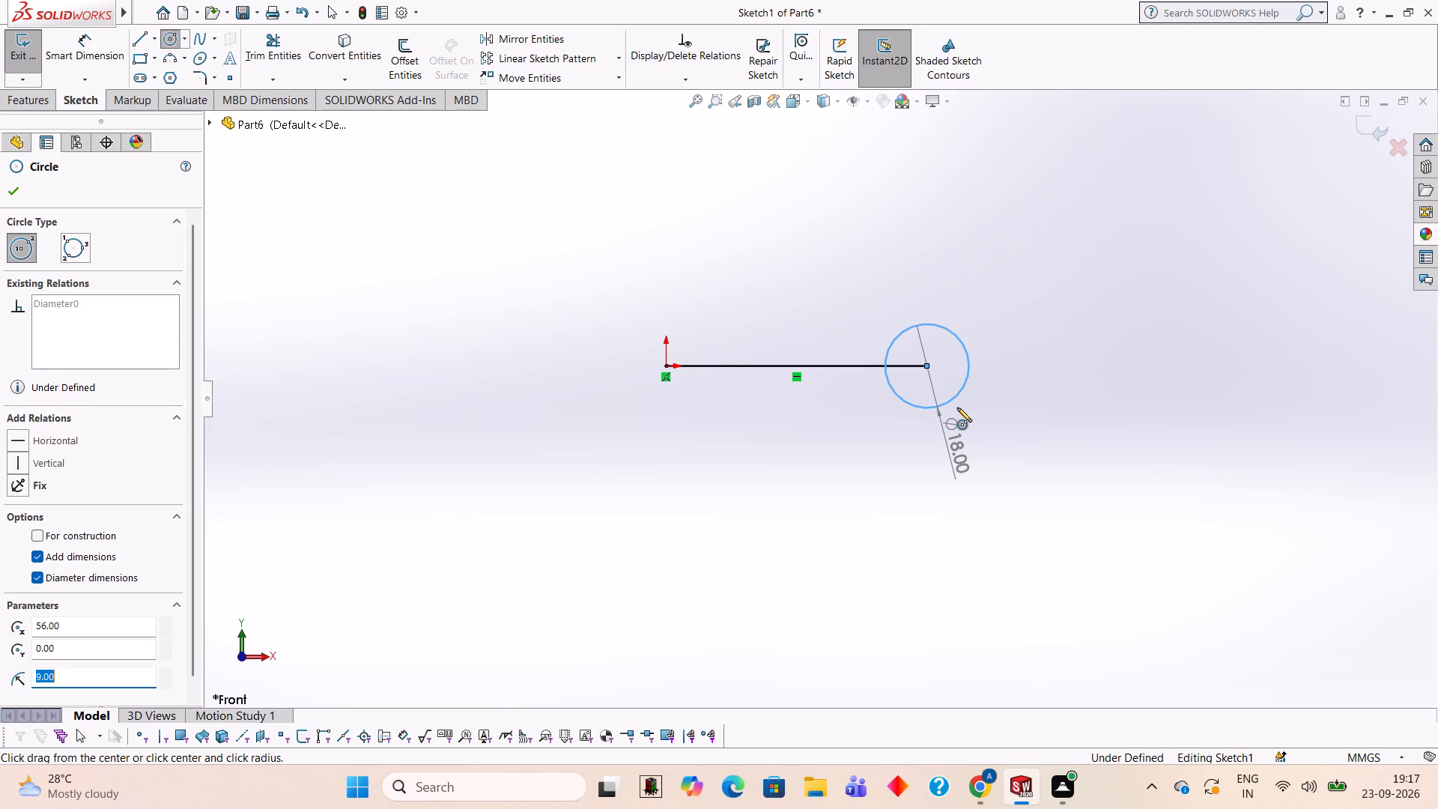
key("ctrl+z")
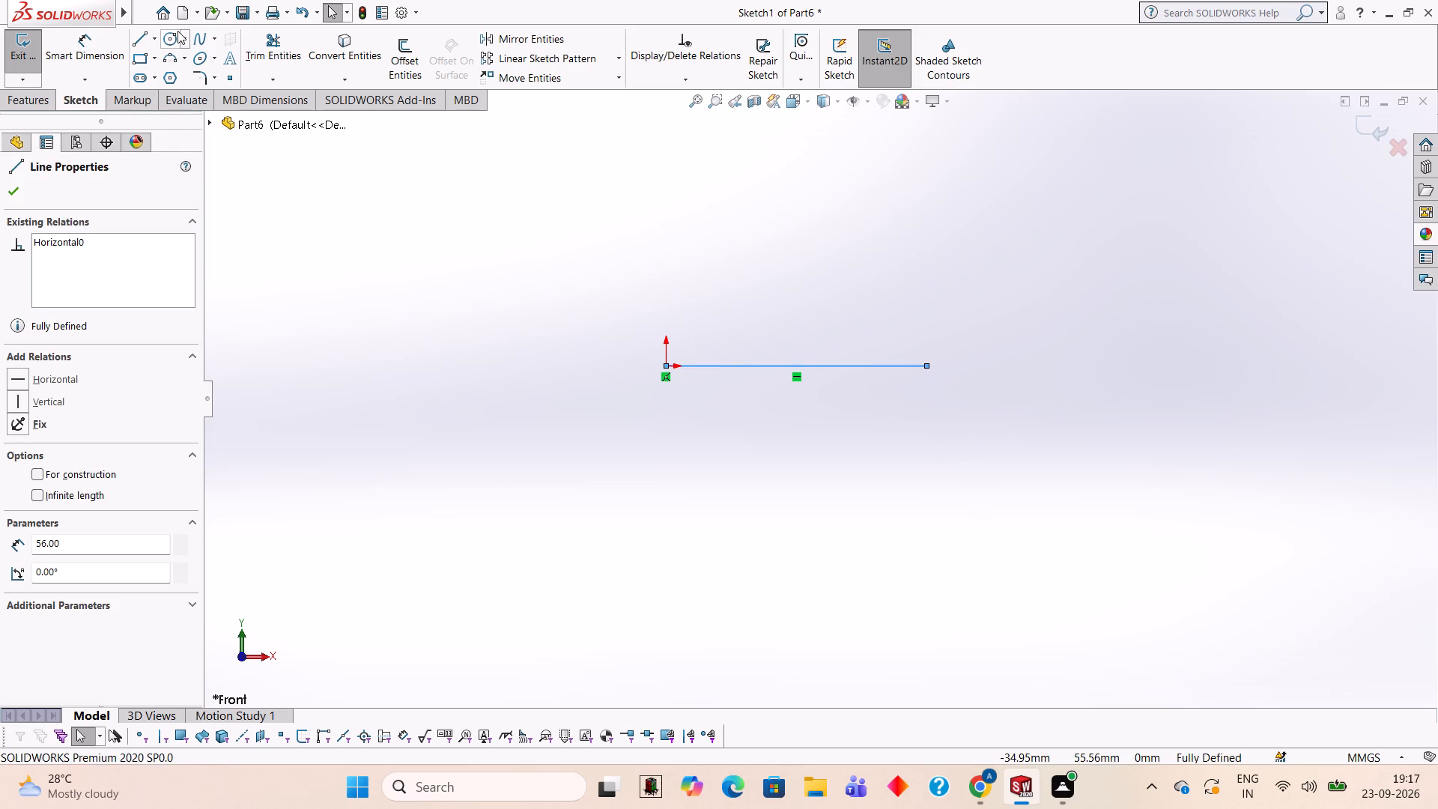
With automatic and diameter dimensions turned off, draw an 18 mm radius circle centred on each endpoint of the 56 mm line.
left_click(173, 33)
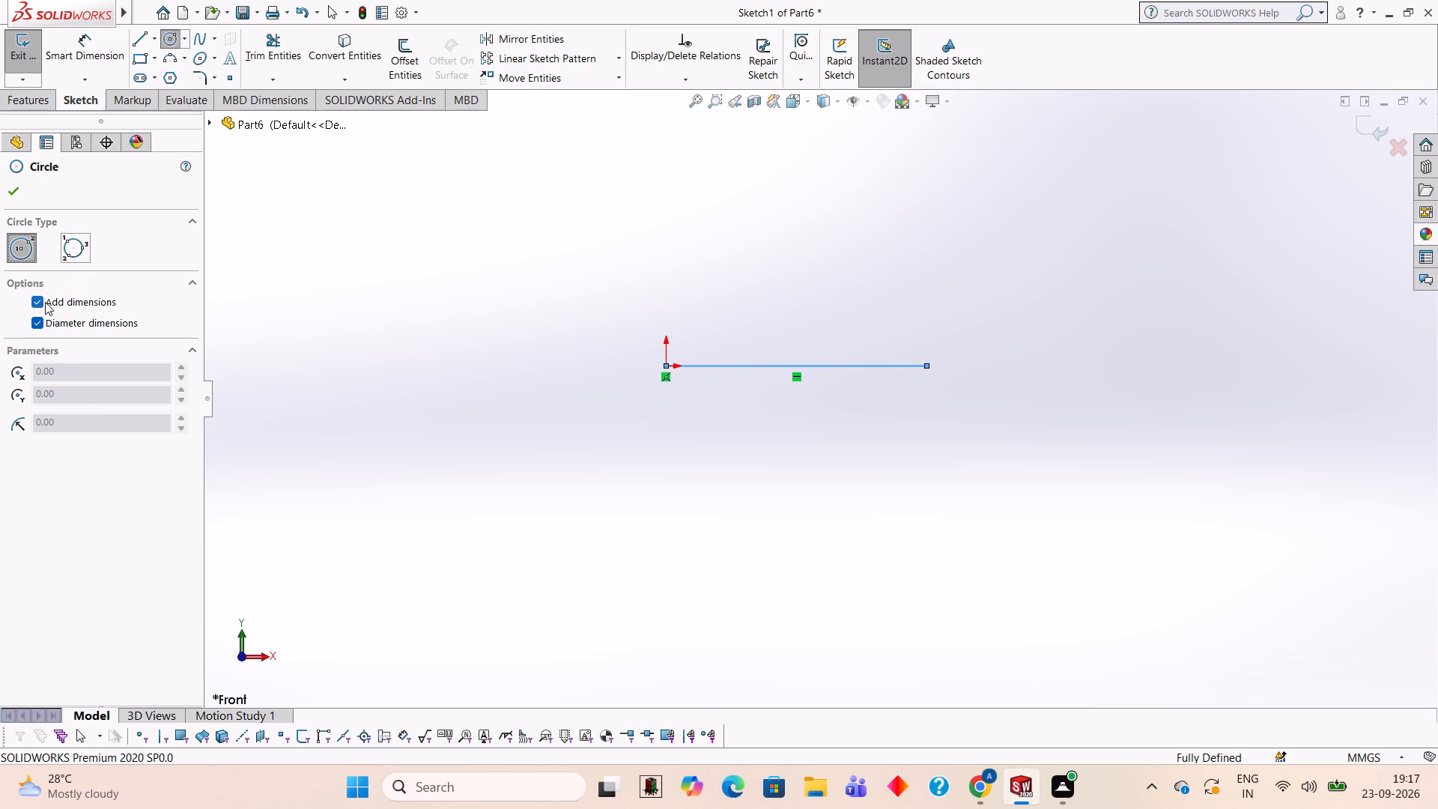
left_click(39, 301)
left_click(39, 321)
left_click(926, 364)
type("18")
key("Return")
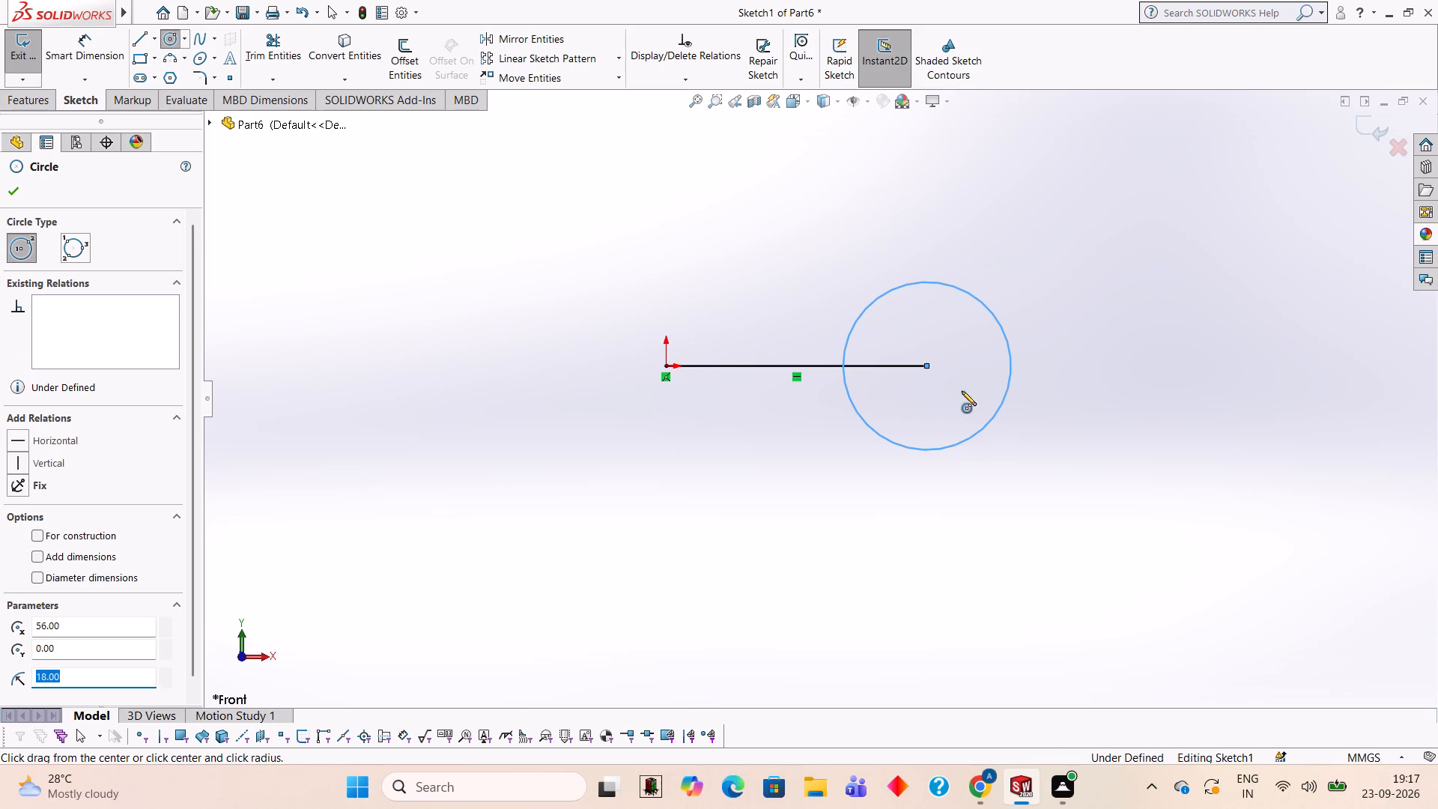
left_click(665, 363)
type("18")
key("Return")
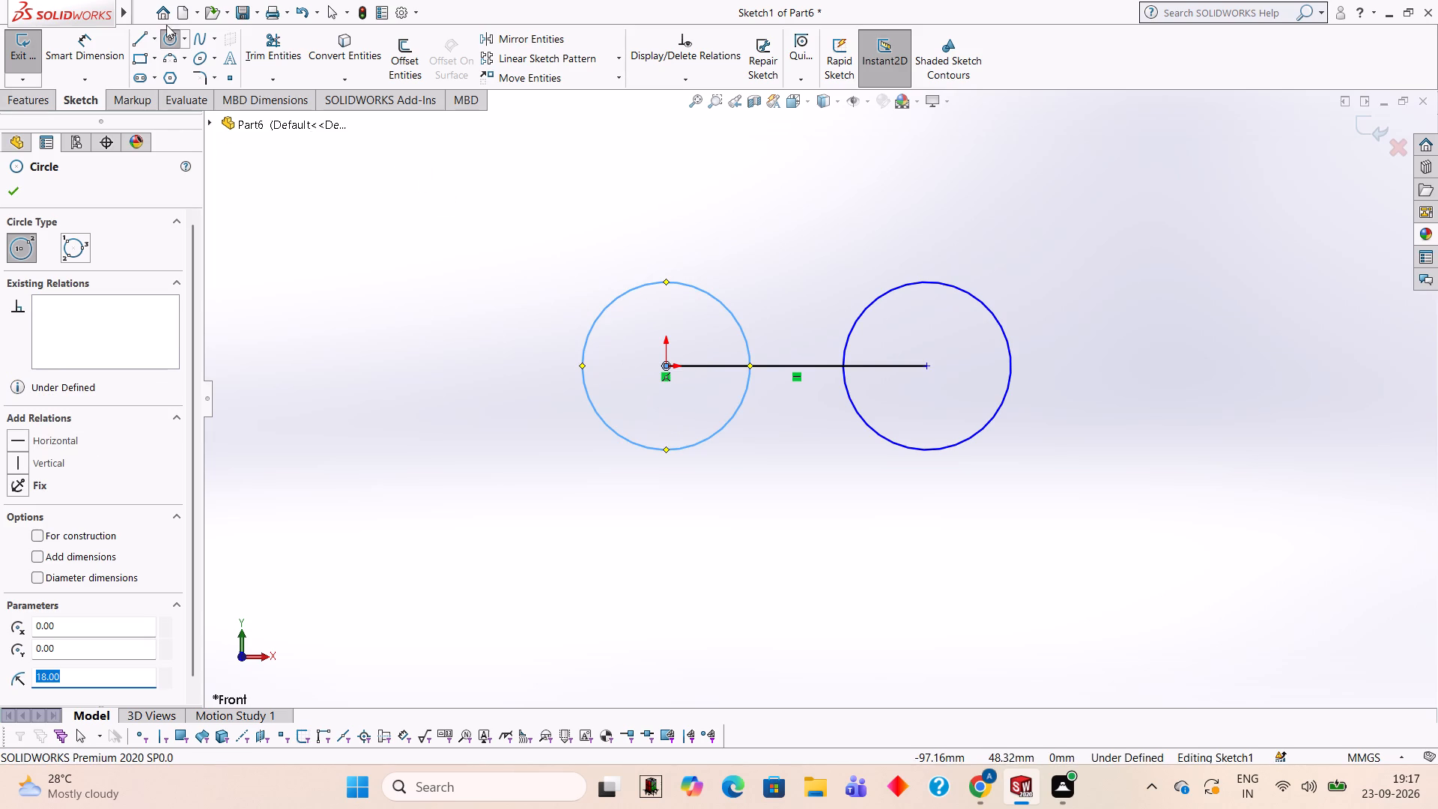
Draw a closed rectangle of lines joining the top and bottom quadrant points of the two circles.
left_click(145, 40)
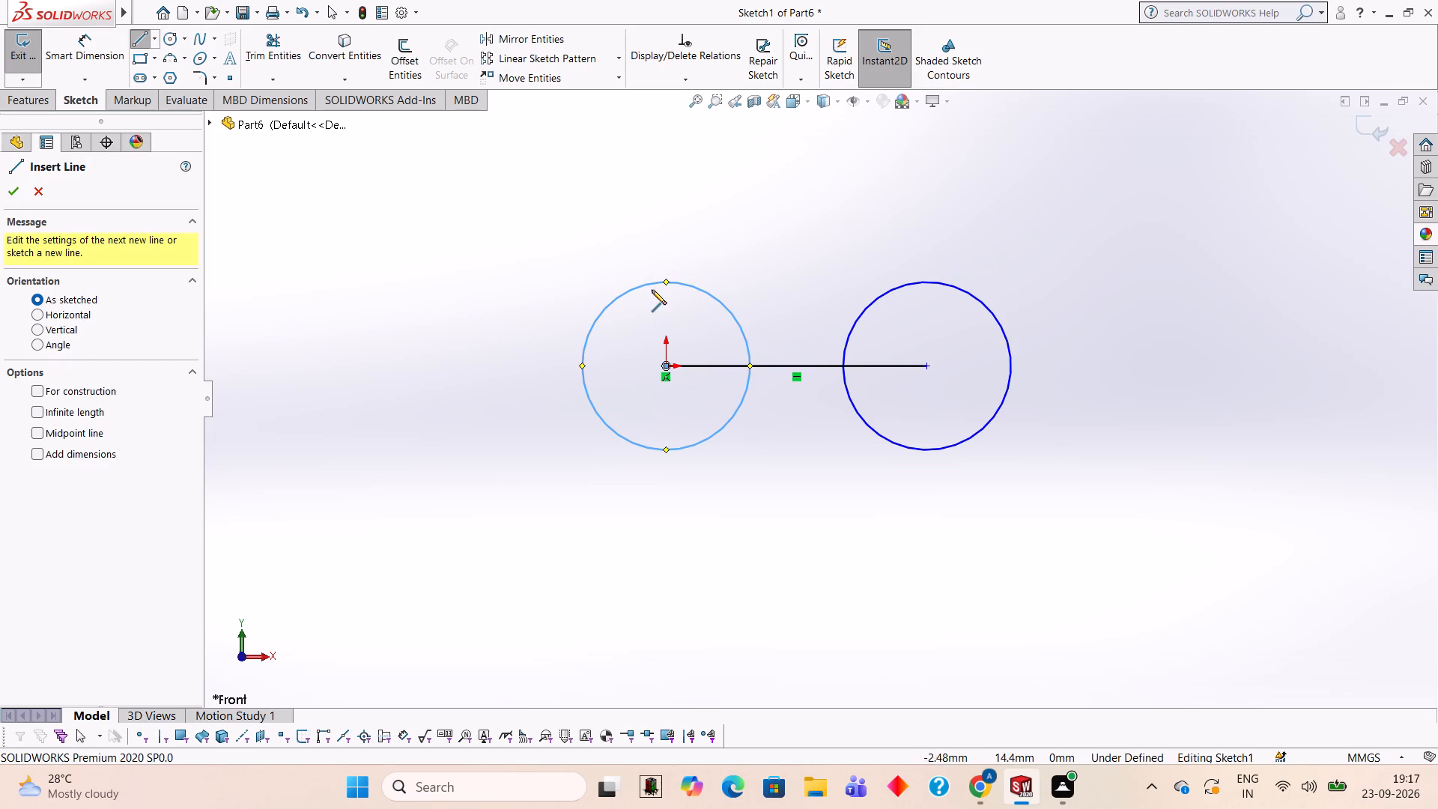
left_click(664, 279)
left_click(924, 281)
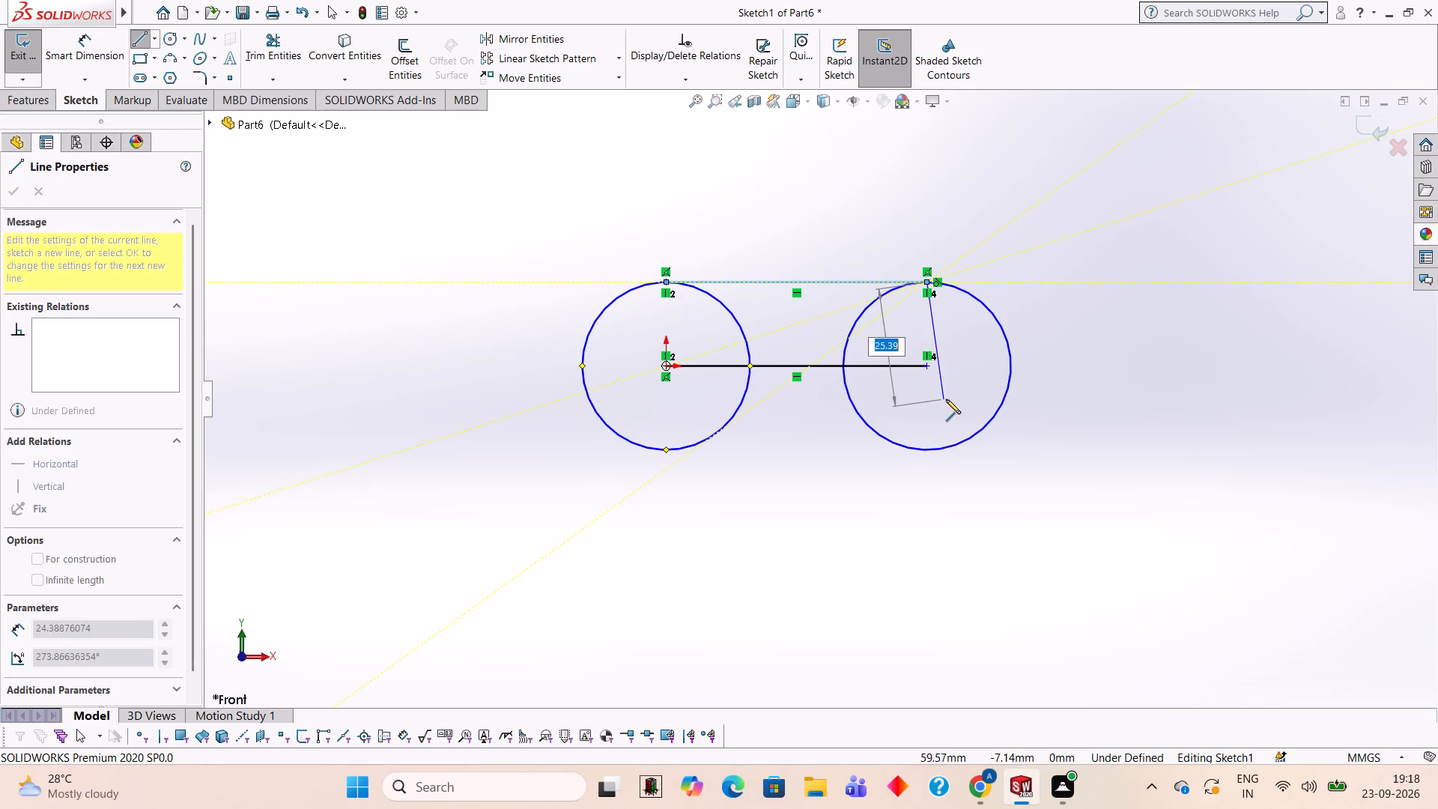
left_click(925, 448)
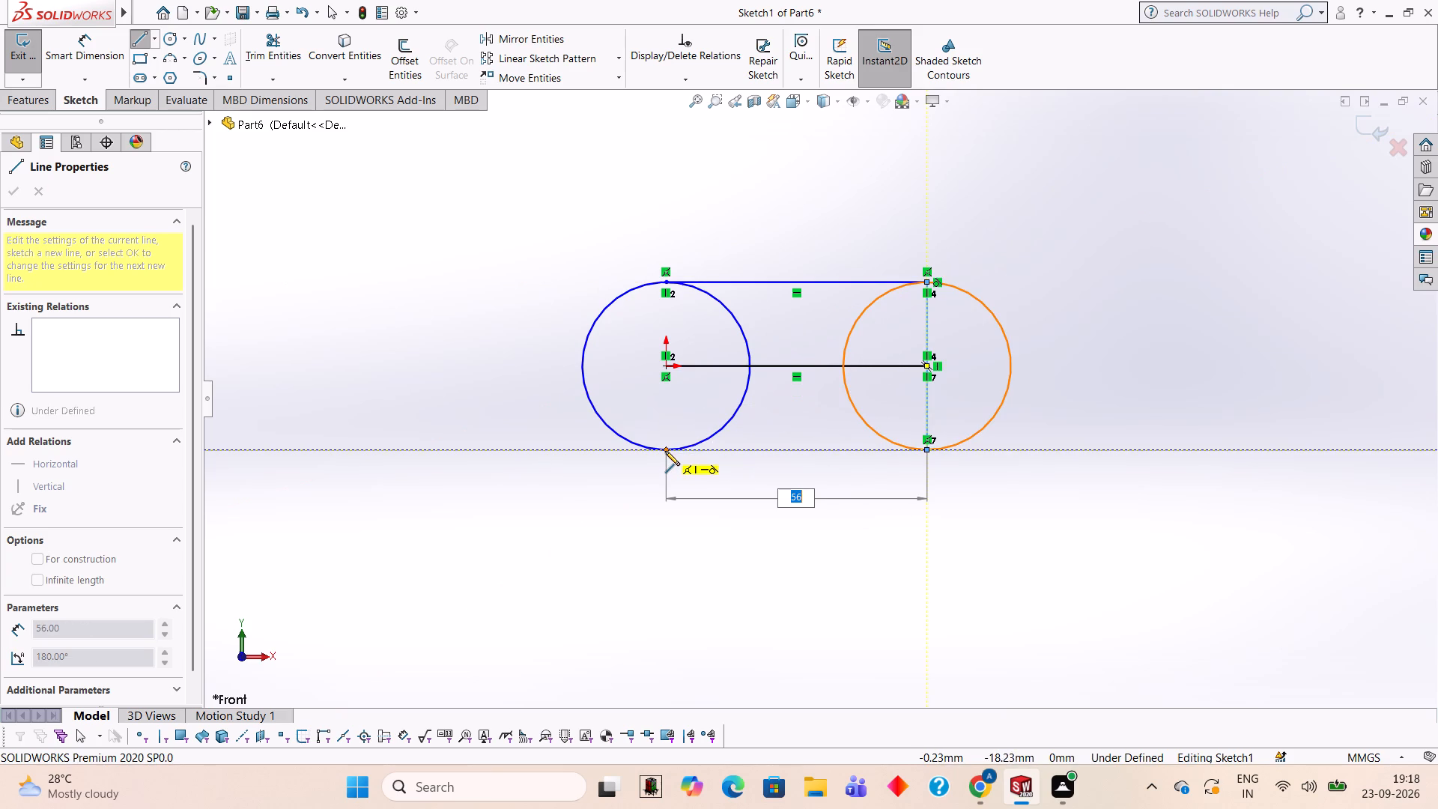
left_click(665, 450)
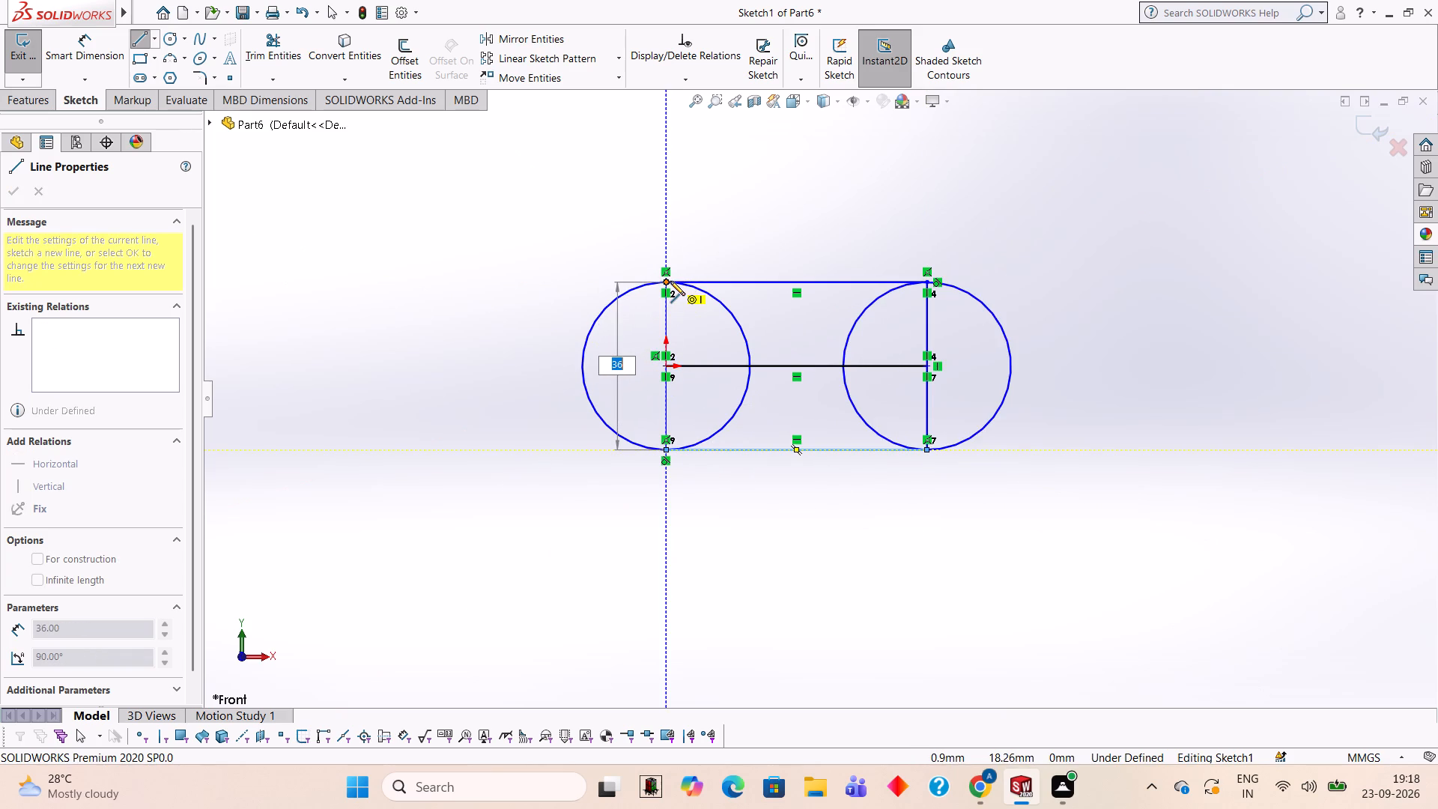
left_click(665, 285)
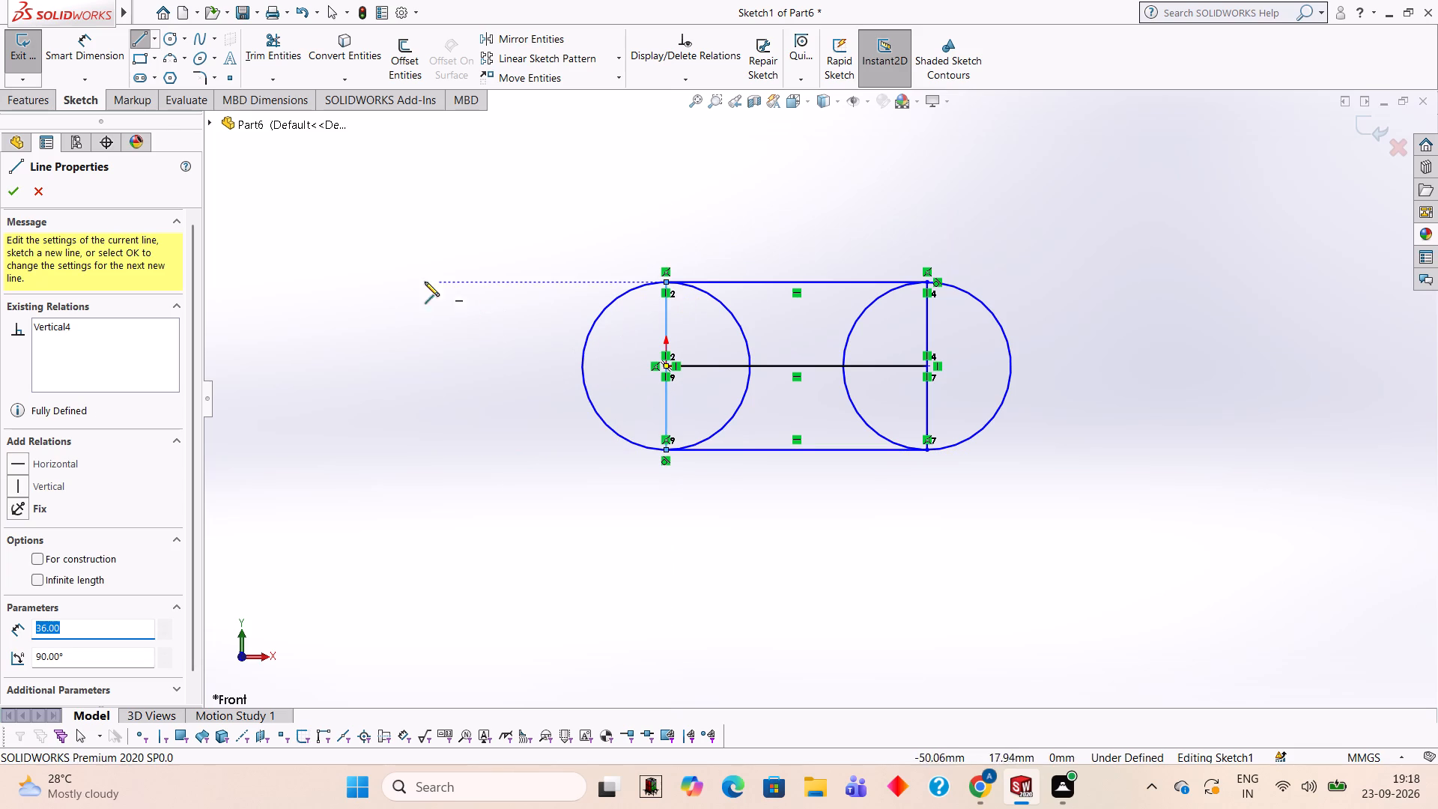
Trim the centre line, the inner half of each circle and both vertical lines to leave a closed slot-shaped outline.
left_click(279, 67)
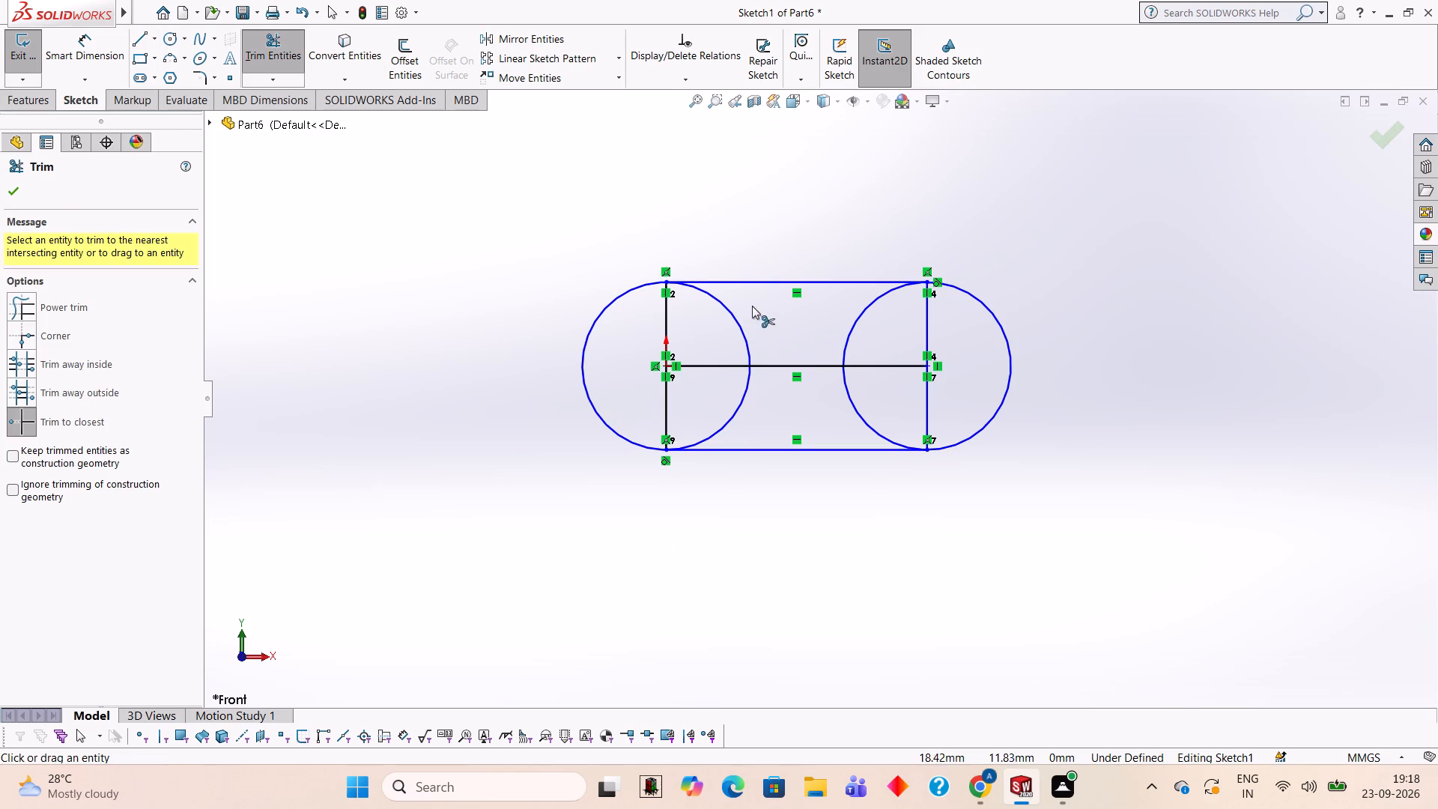
left_click(774, 362)
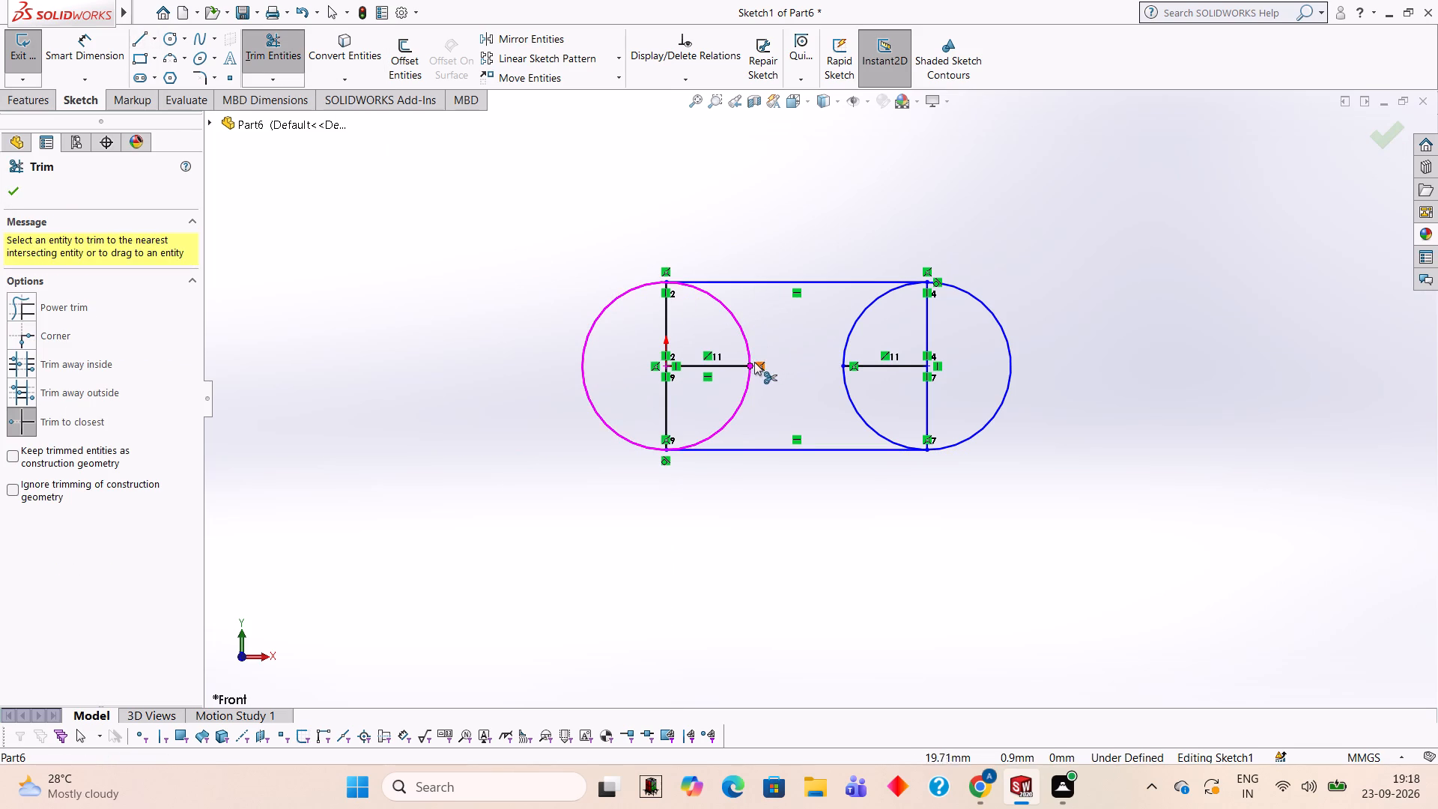
left_click(739, 363)
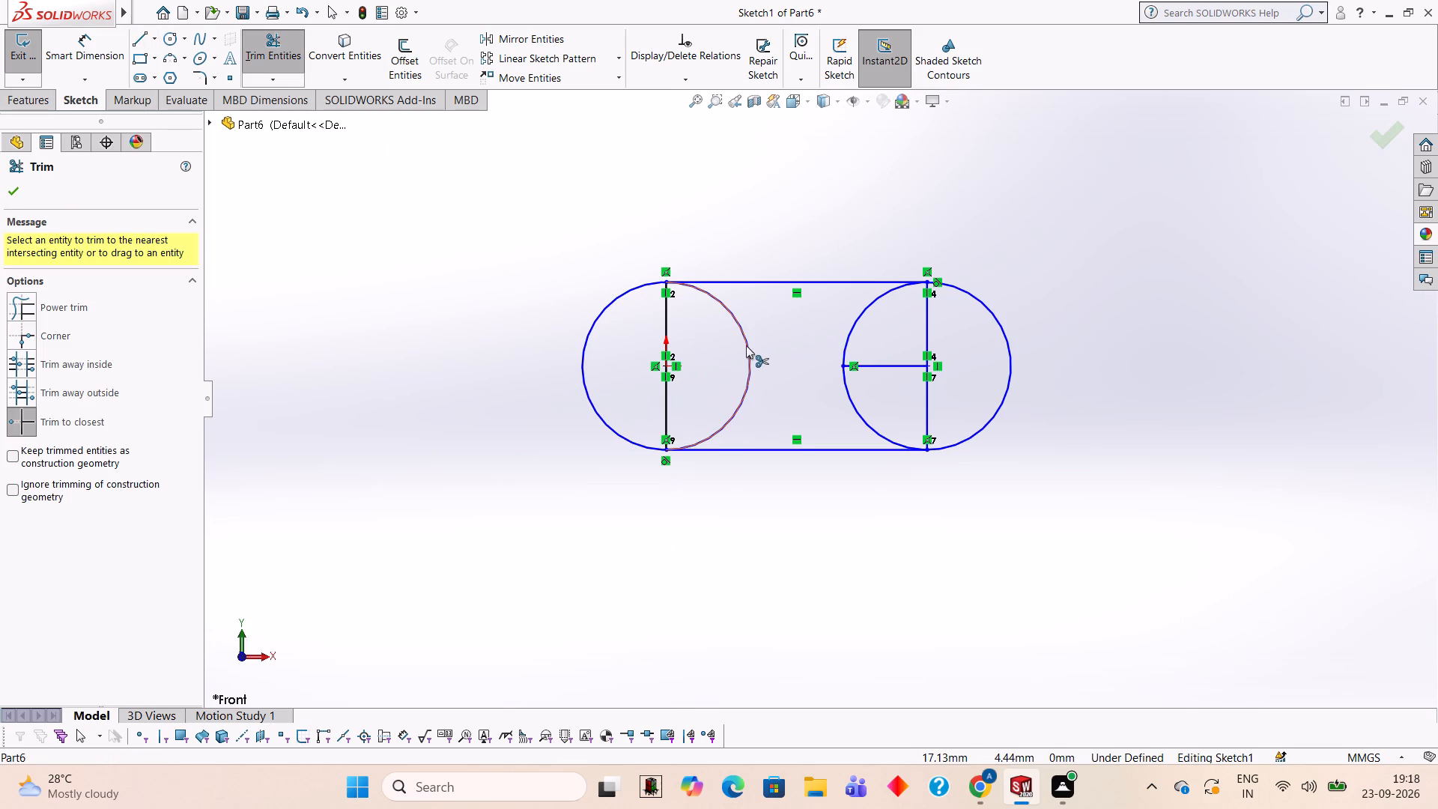
left_click(746, 345)
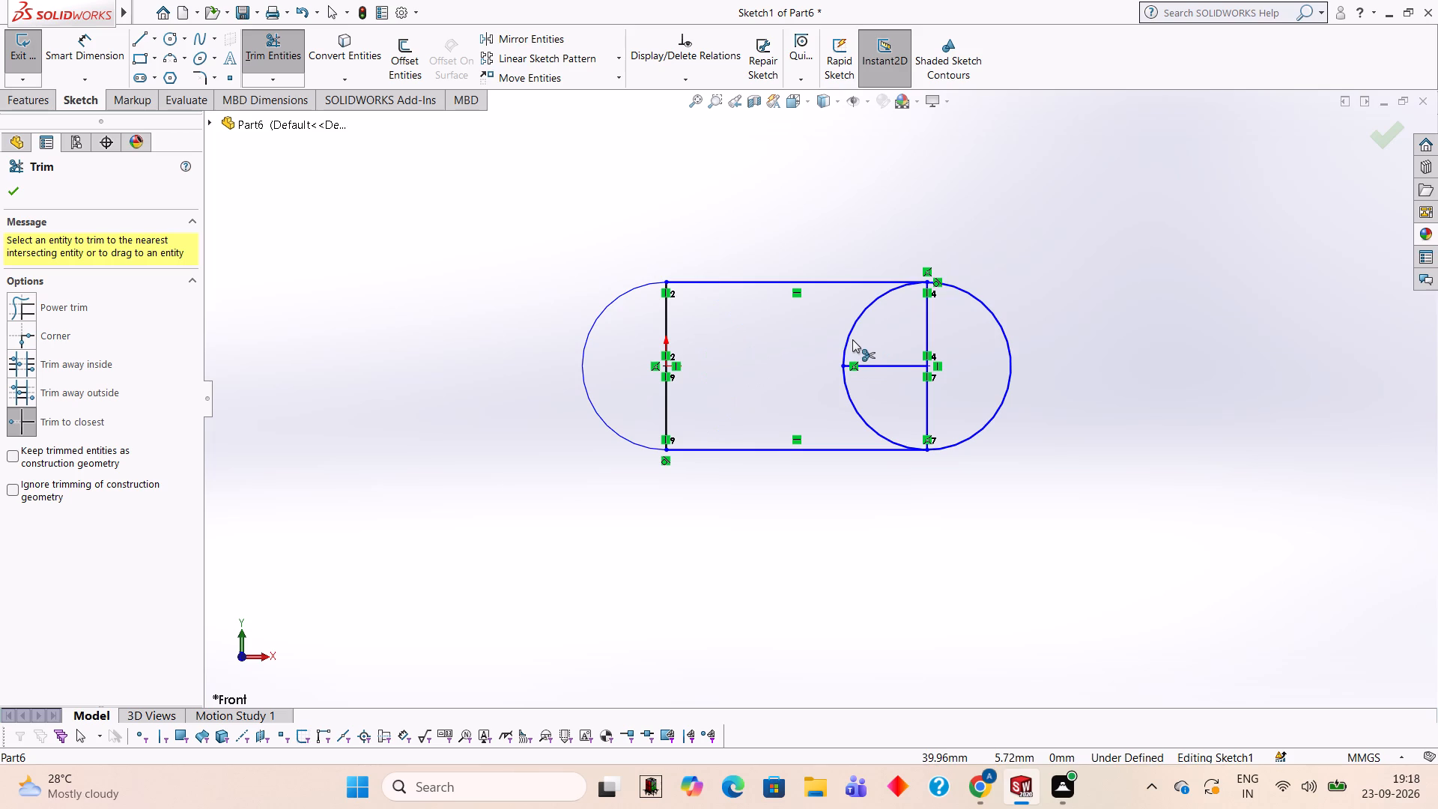
left_click(849, 339)
left_click(861, 366)
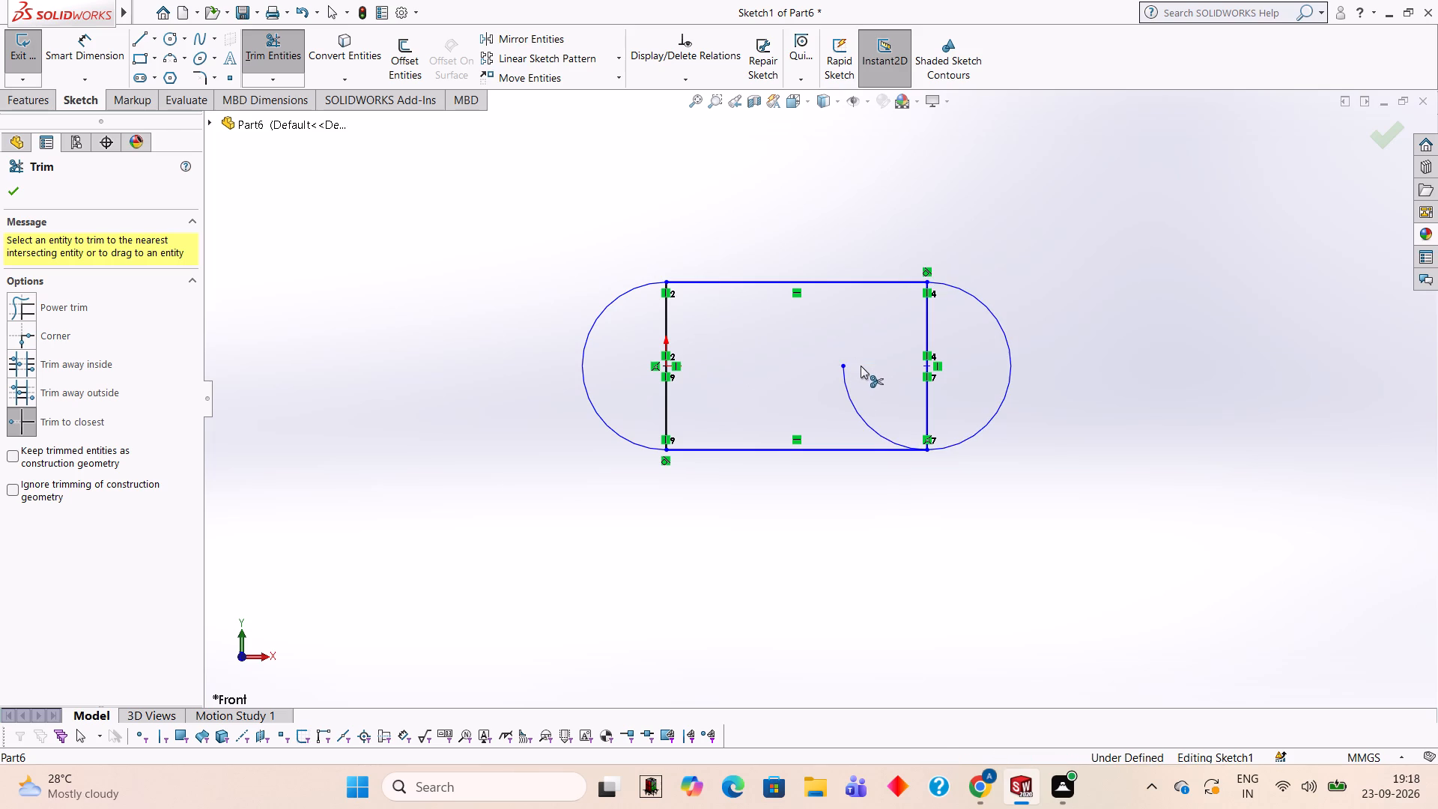
left_click(851, 396)
left_click(928, 330)
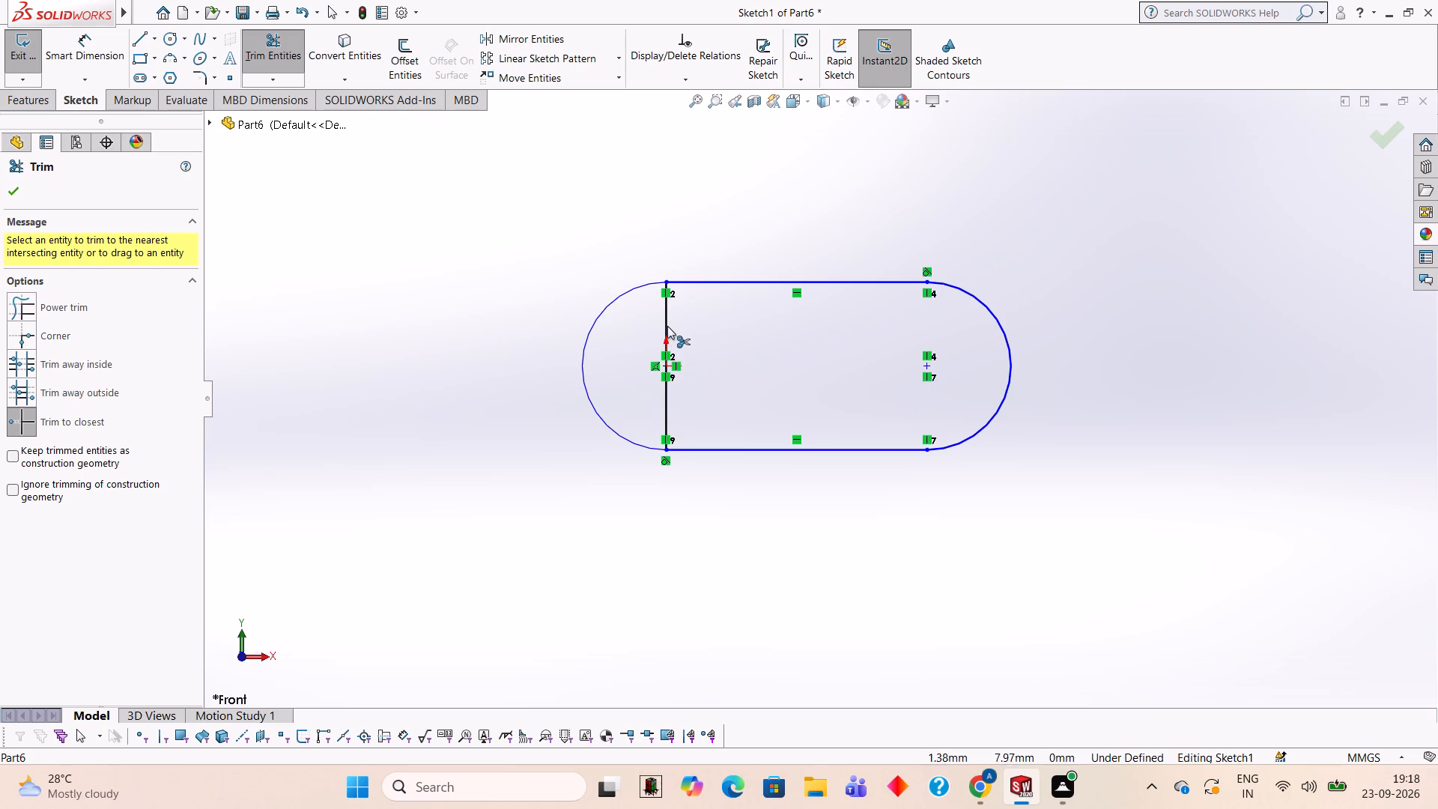
left_click(662, 318)
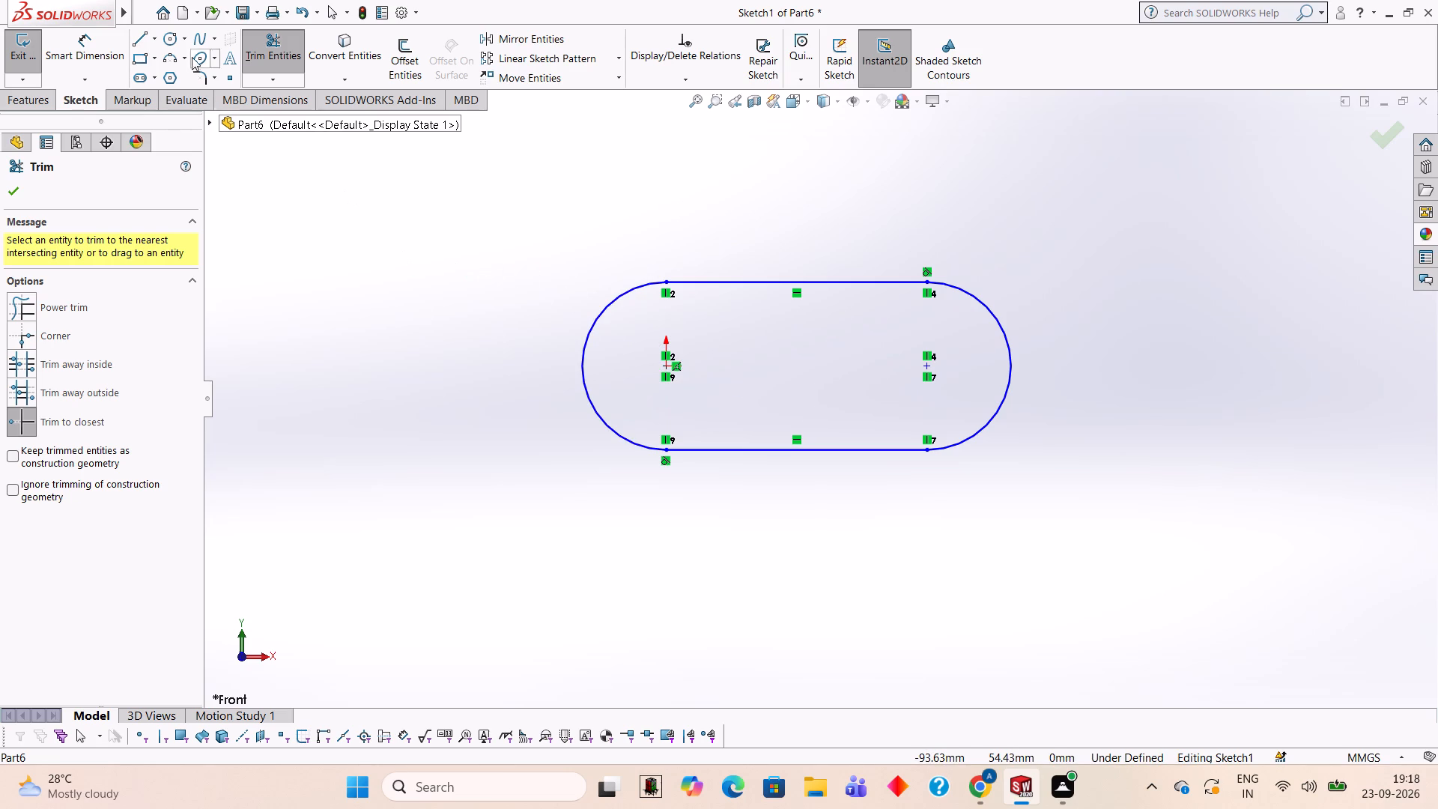
Extrude the closed slot-shaped outline as a solid plate with a blind depth of 8 mm.
left_click(50, 102)
left_click(37, 77)
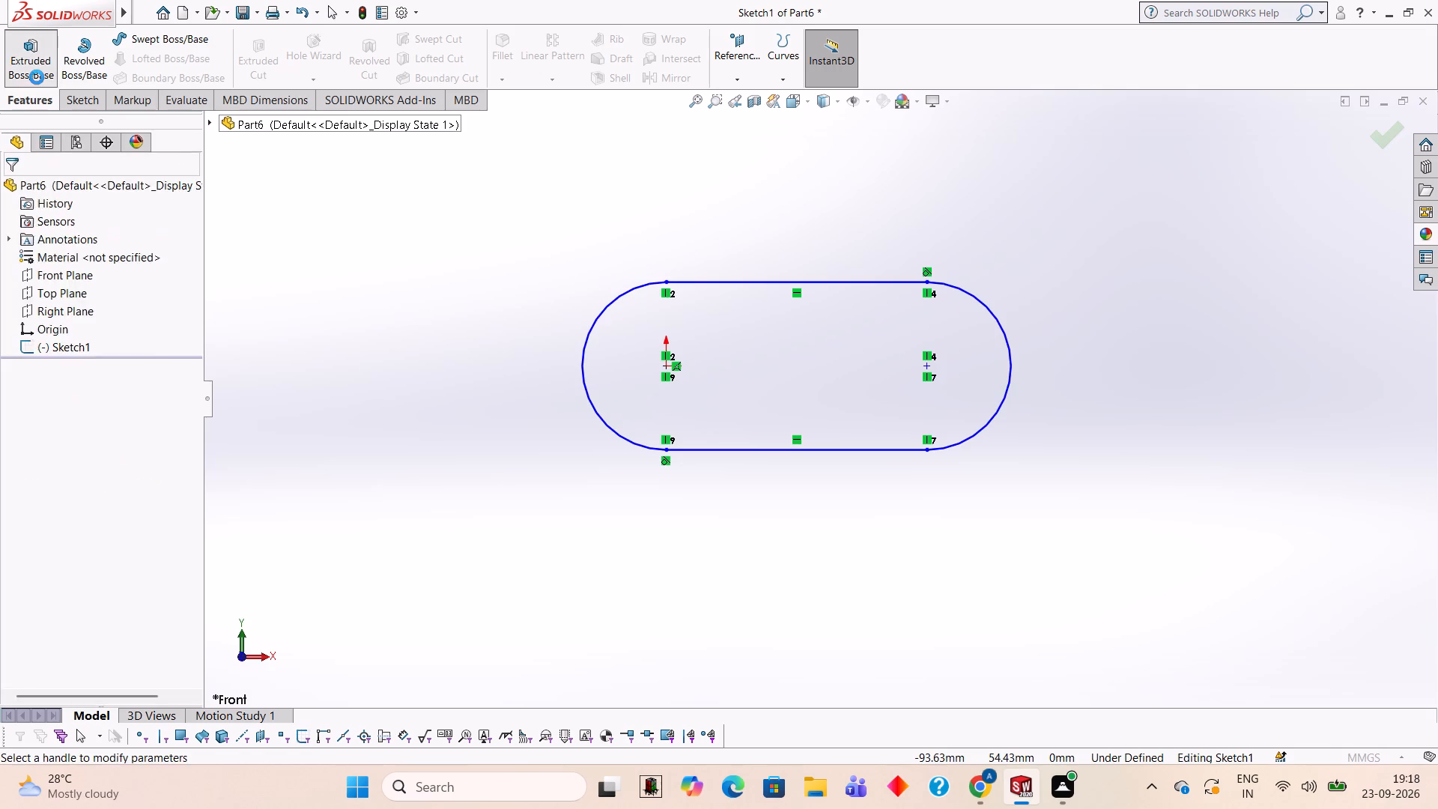
key("8")
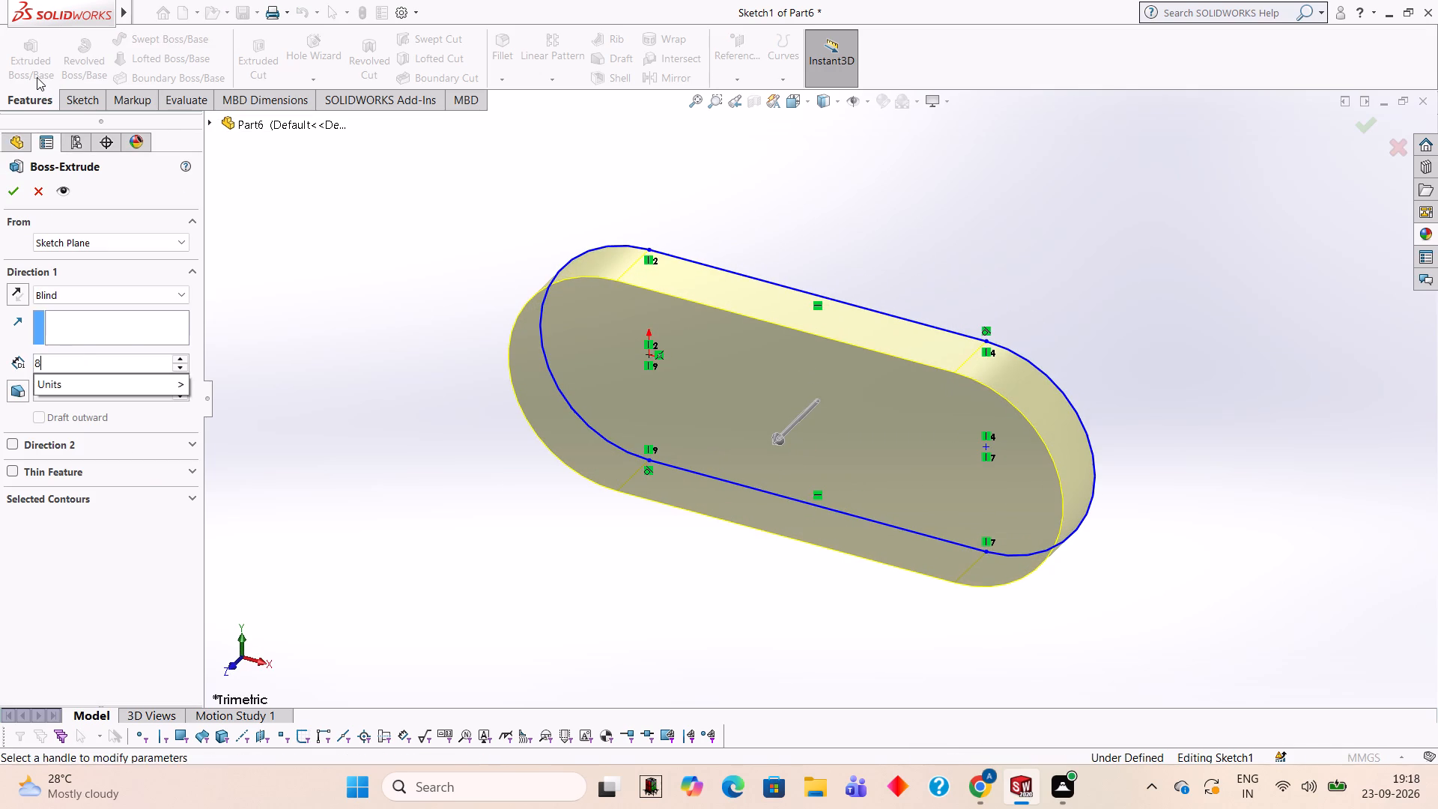
key("Return")
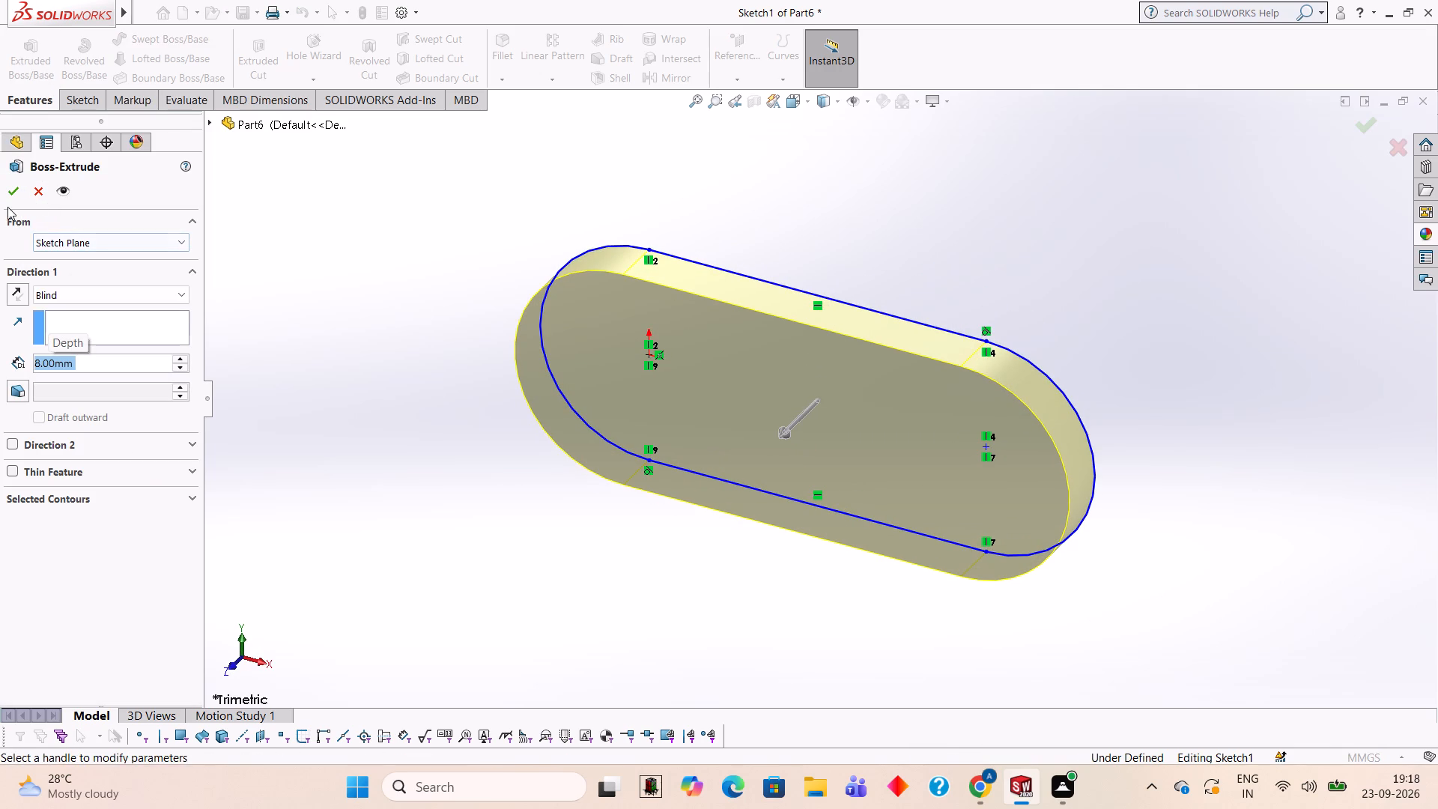
left_click(7, 196)
left_click(263, 229)
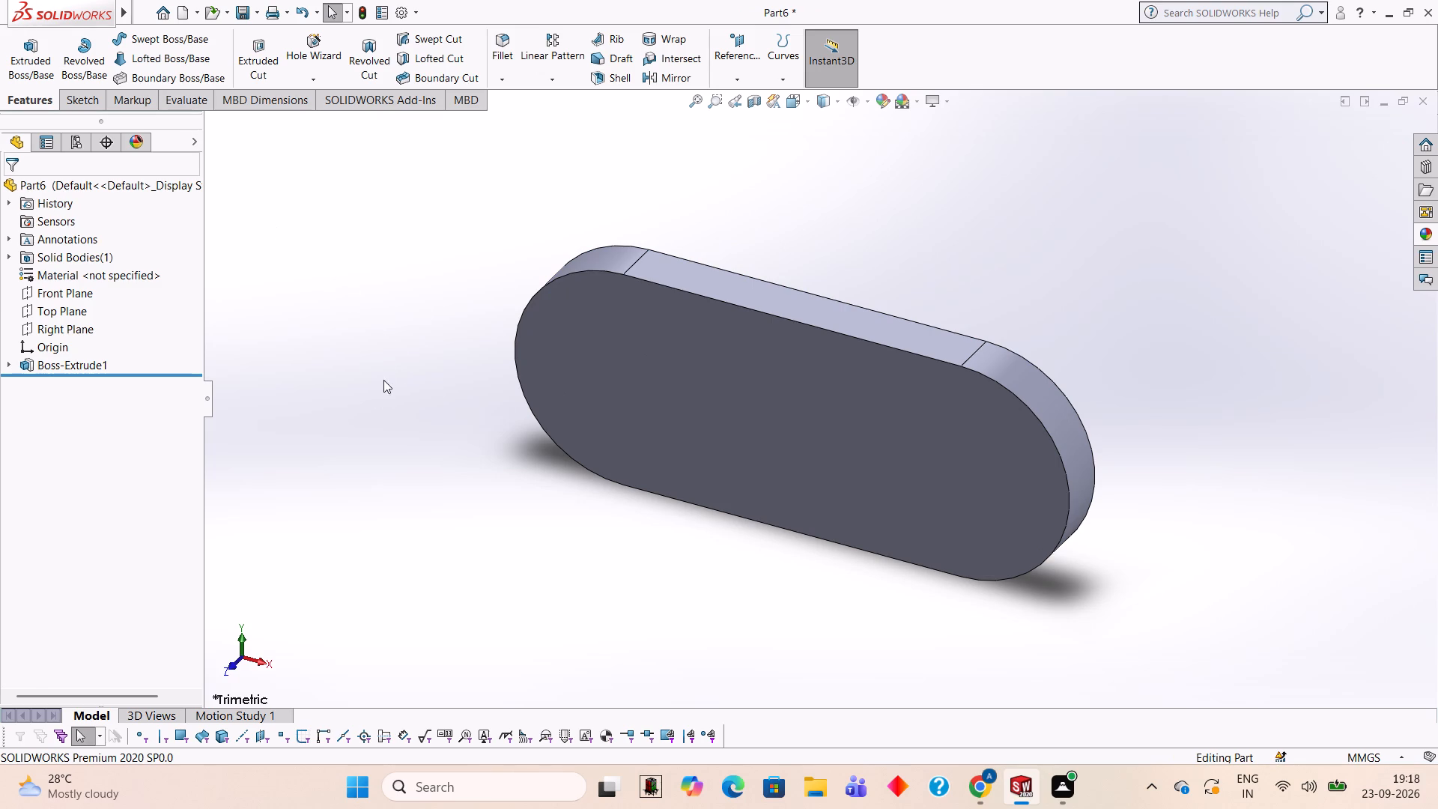
Start a sketch on the plate's front face and draw an 8 mm radius circle at the origin, working out 16/2 in Calculator.
middle_click_drag(397, 446, 402, 274)
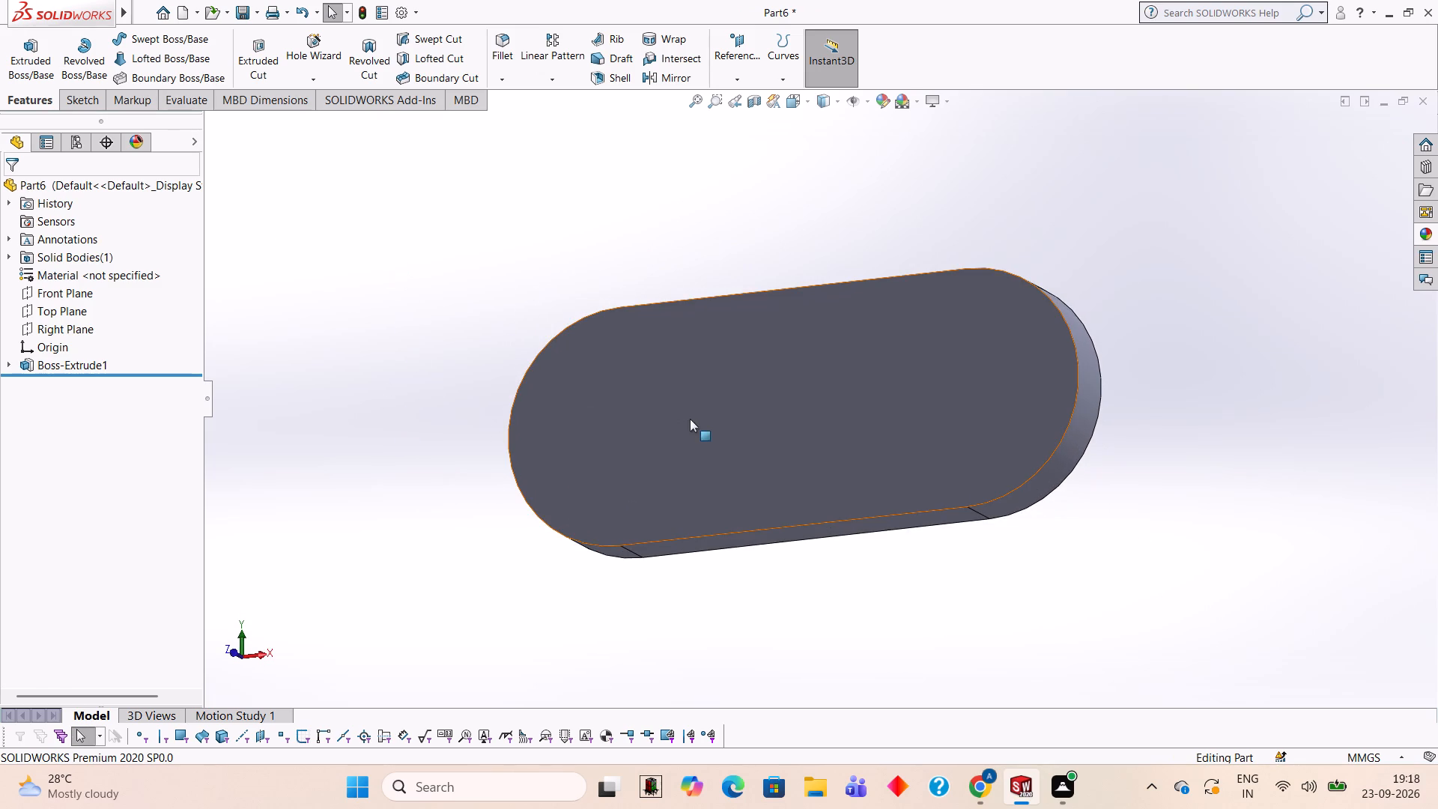
left_click(703, 408)
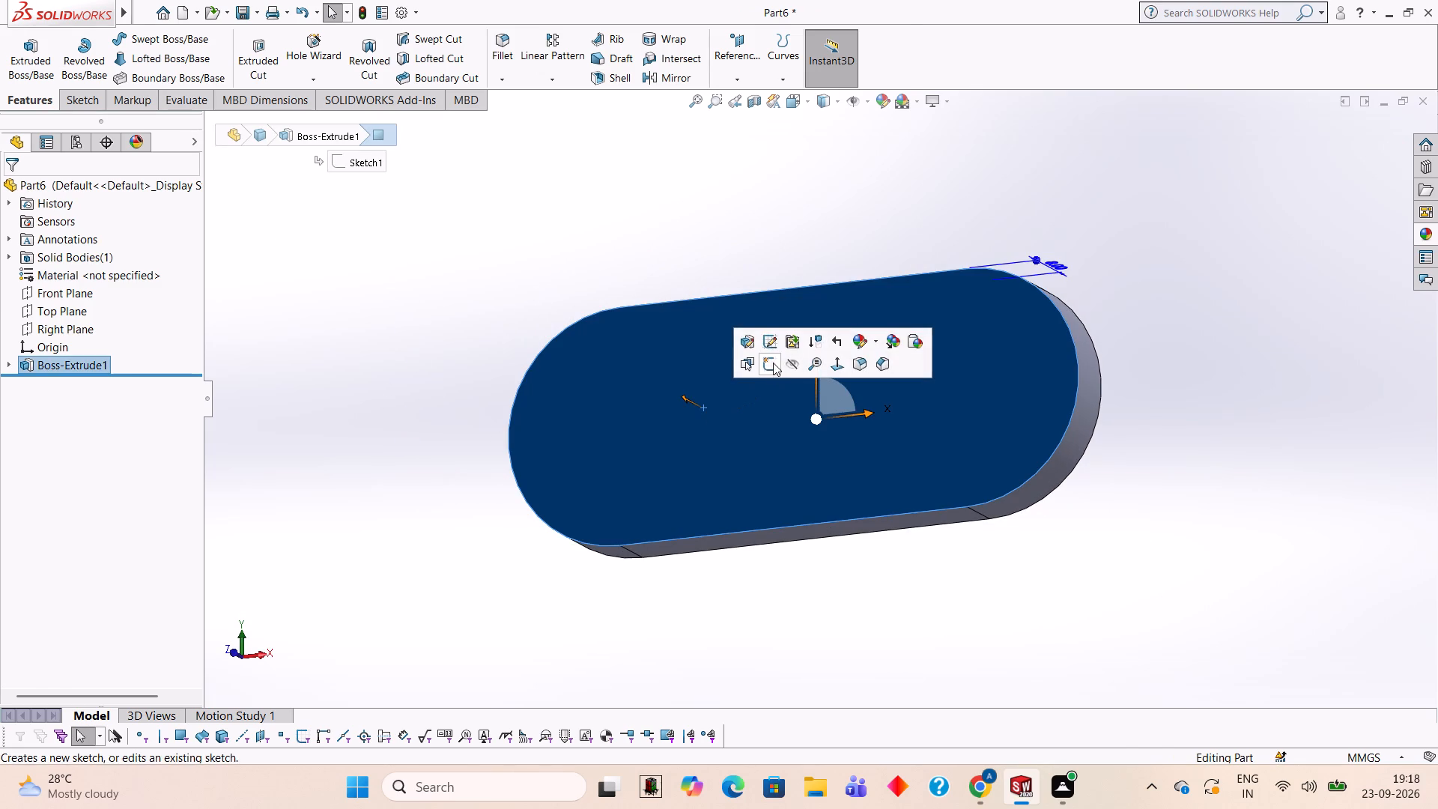
left_click(772, 362)
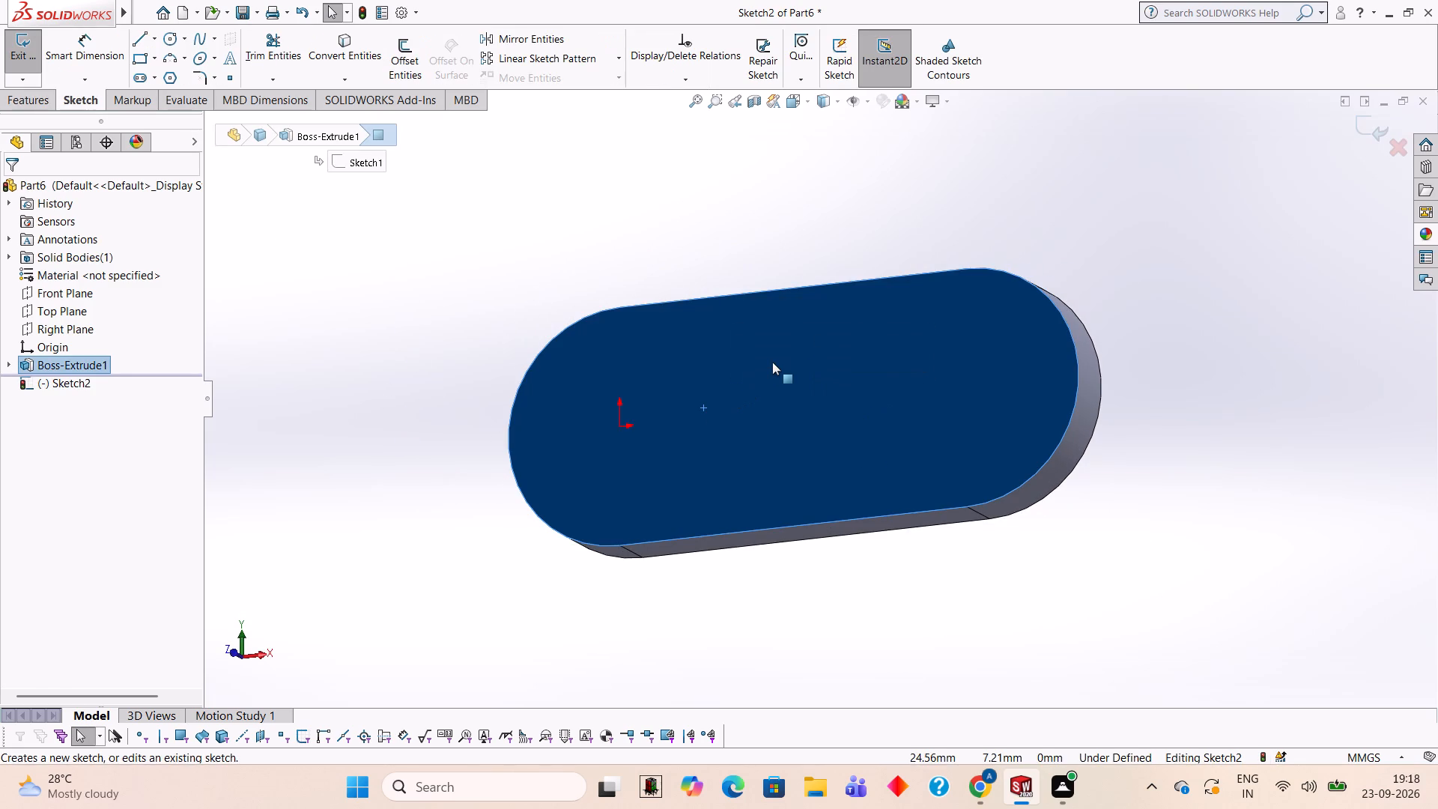
key("ctrl+8")
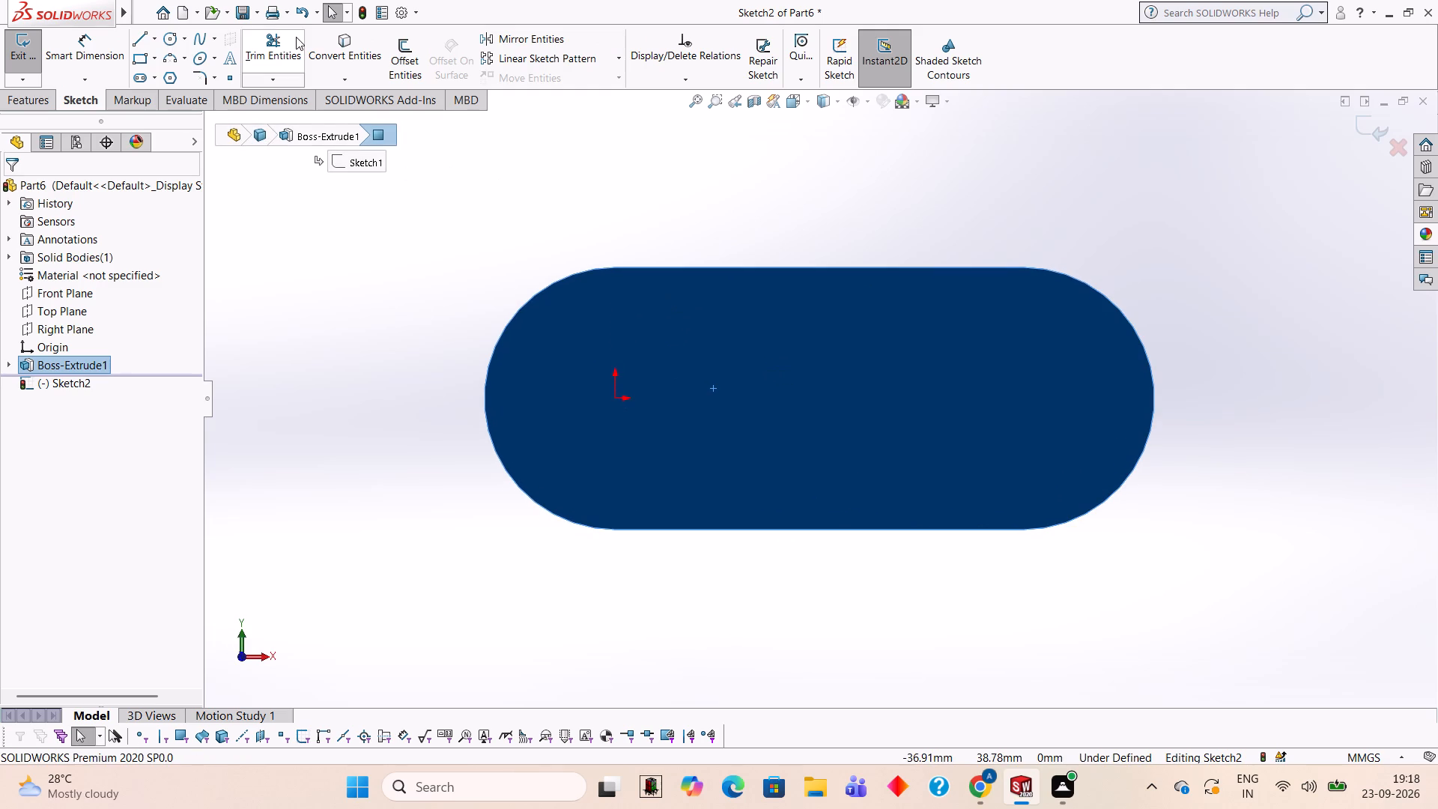
left_click(172, 38)
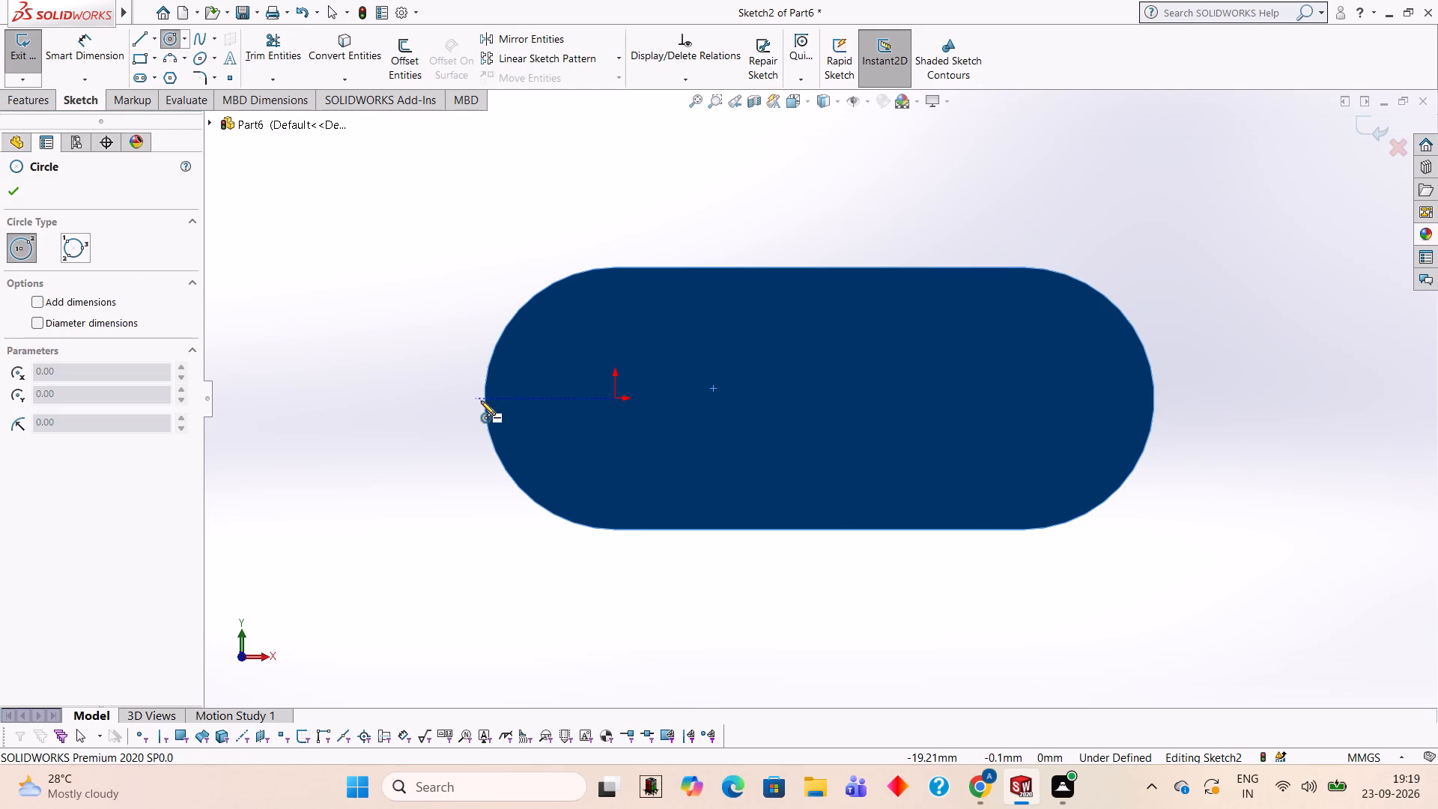
left_click(613, 397)
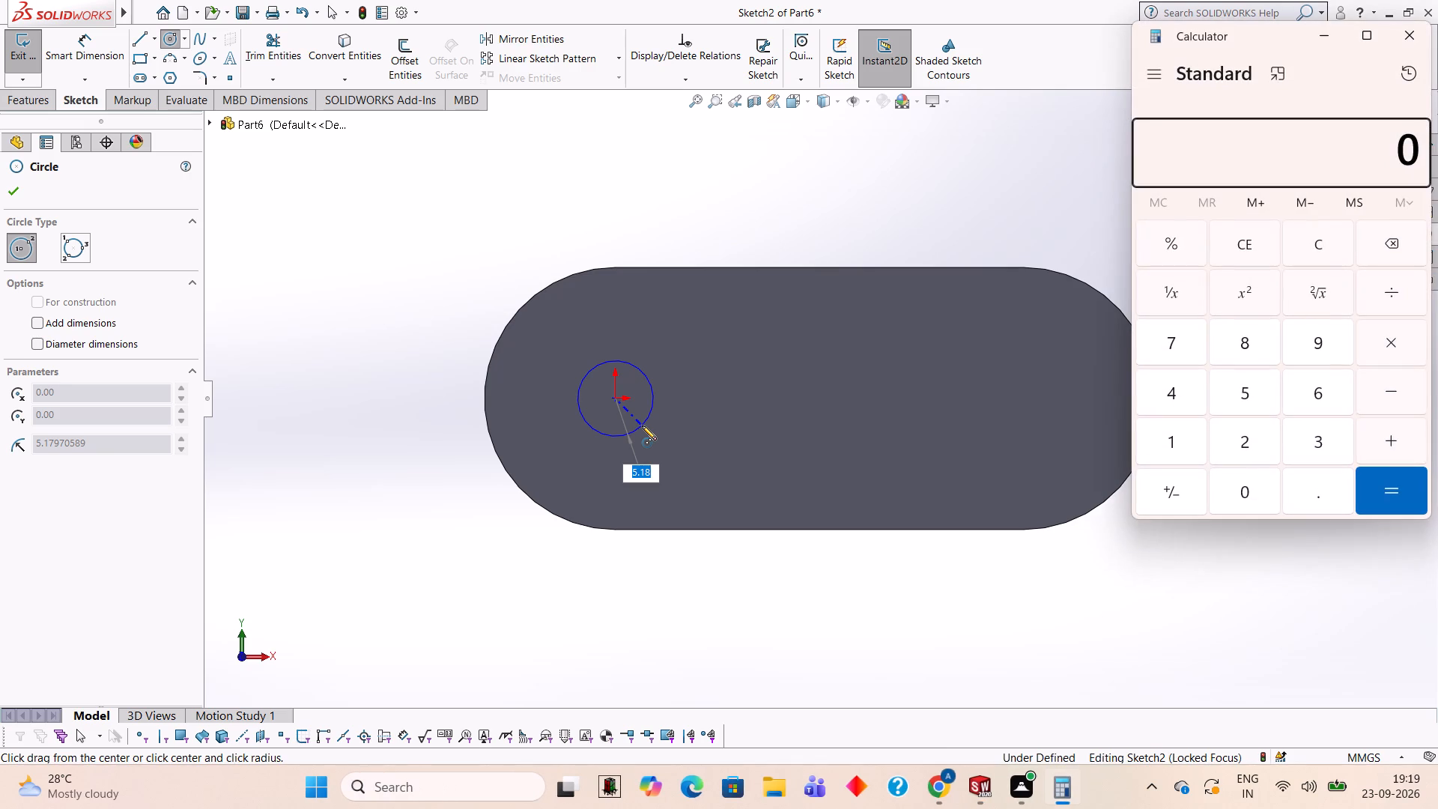
key("1")
type("6/2")
key("Return")
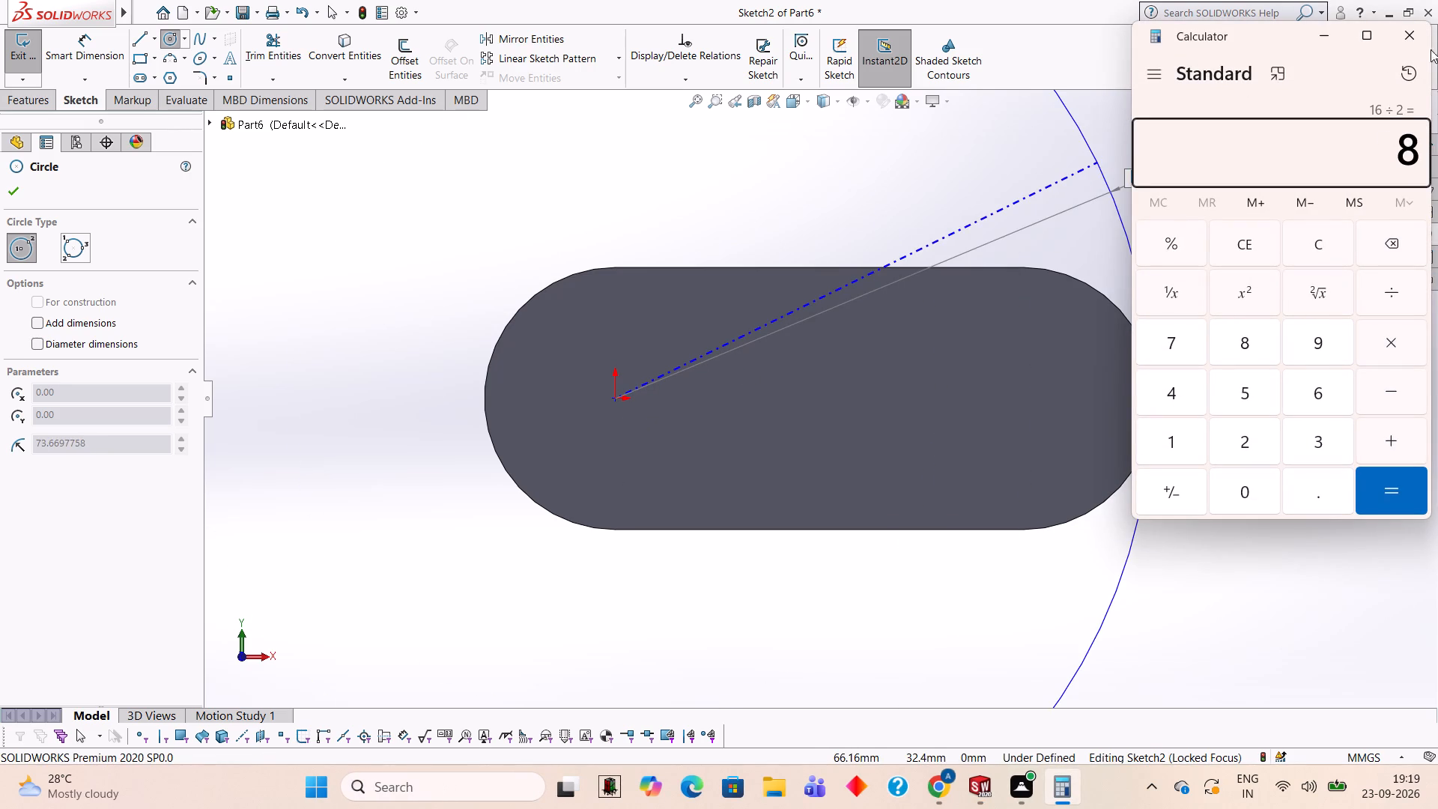
left_click(1411, 35)
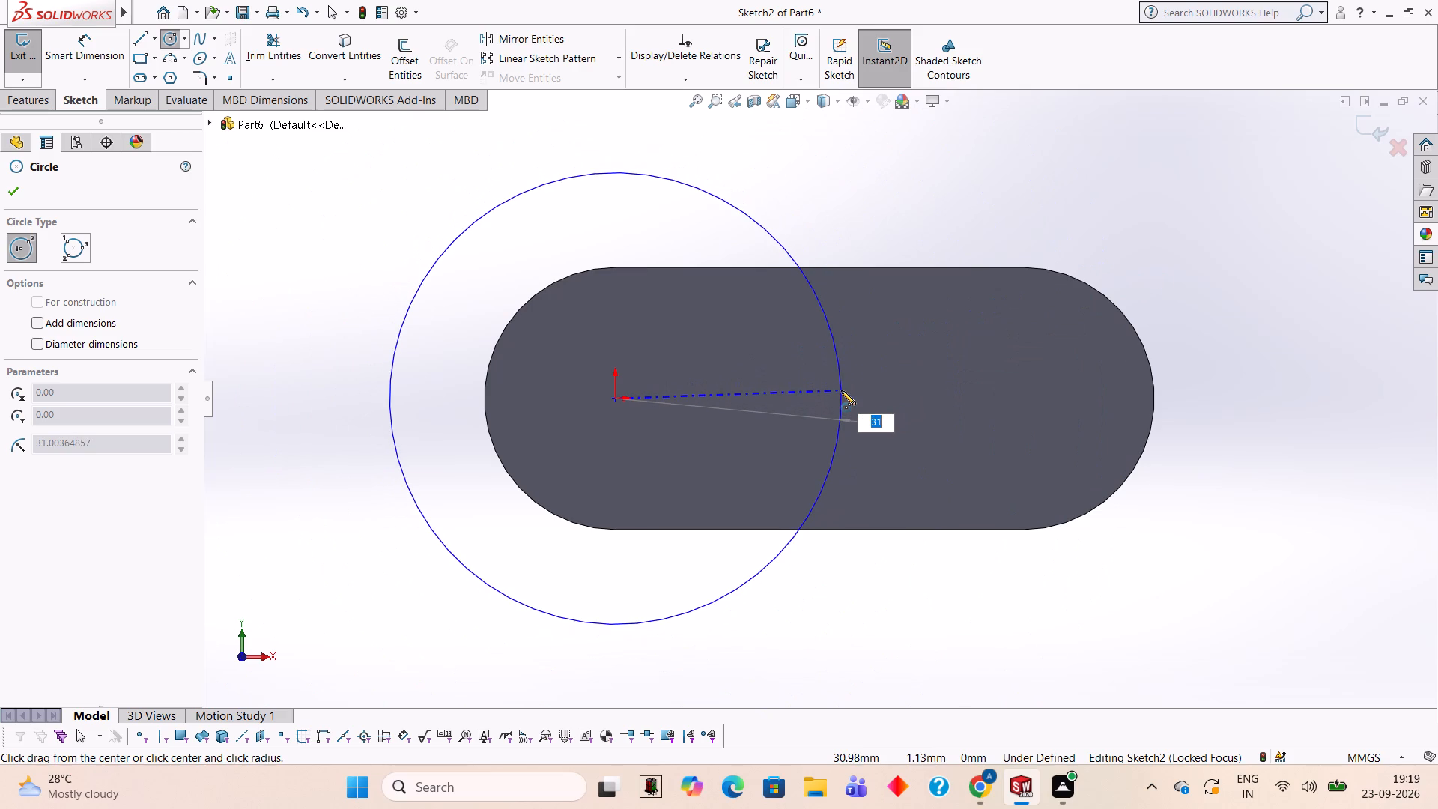
key("8")
key("Return")
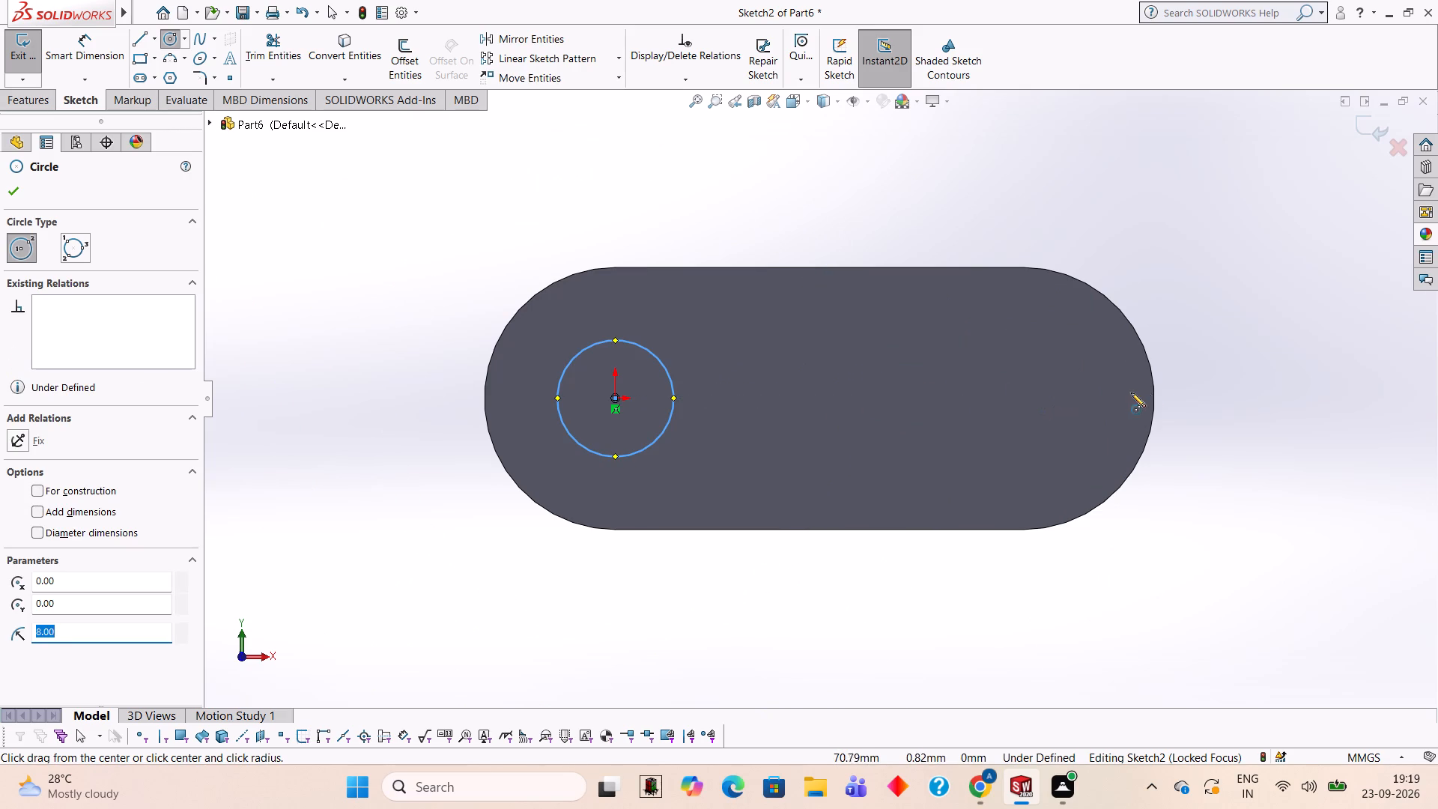
Draw a second 8 mm radius circle centred on the plate's other end arc.
left_click(1022, 400)
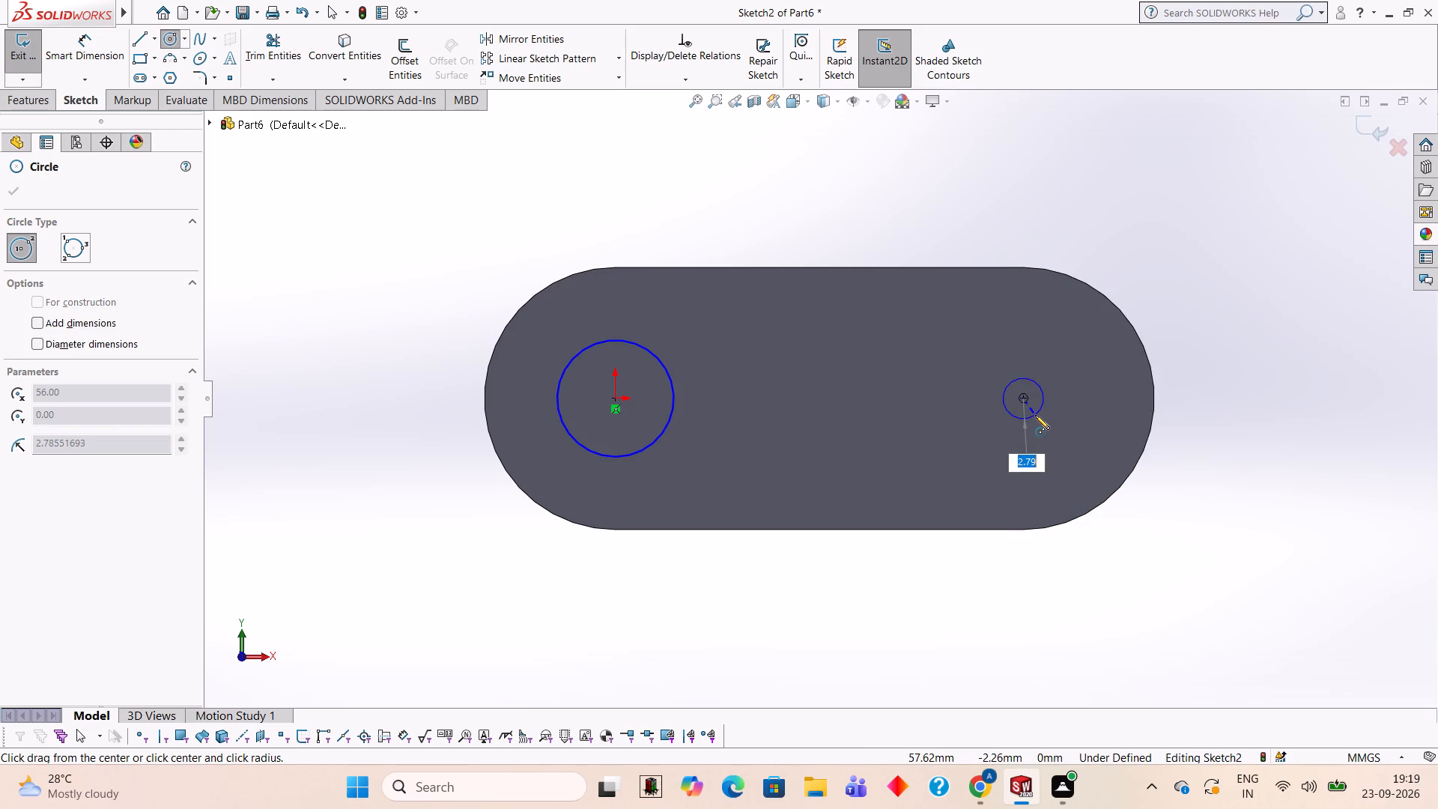
key("8")
key("Return")
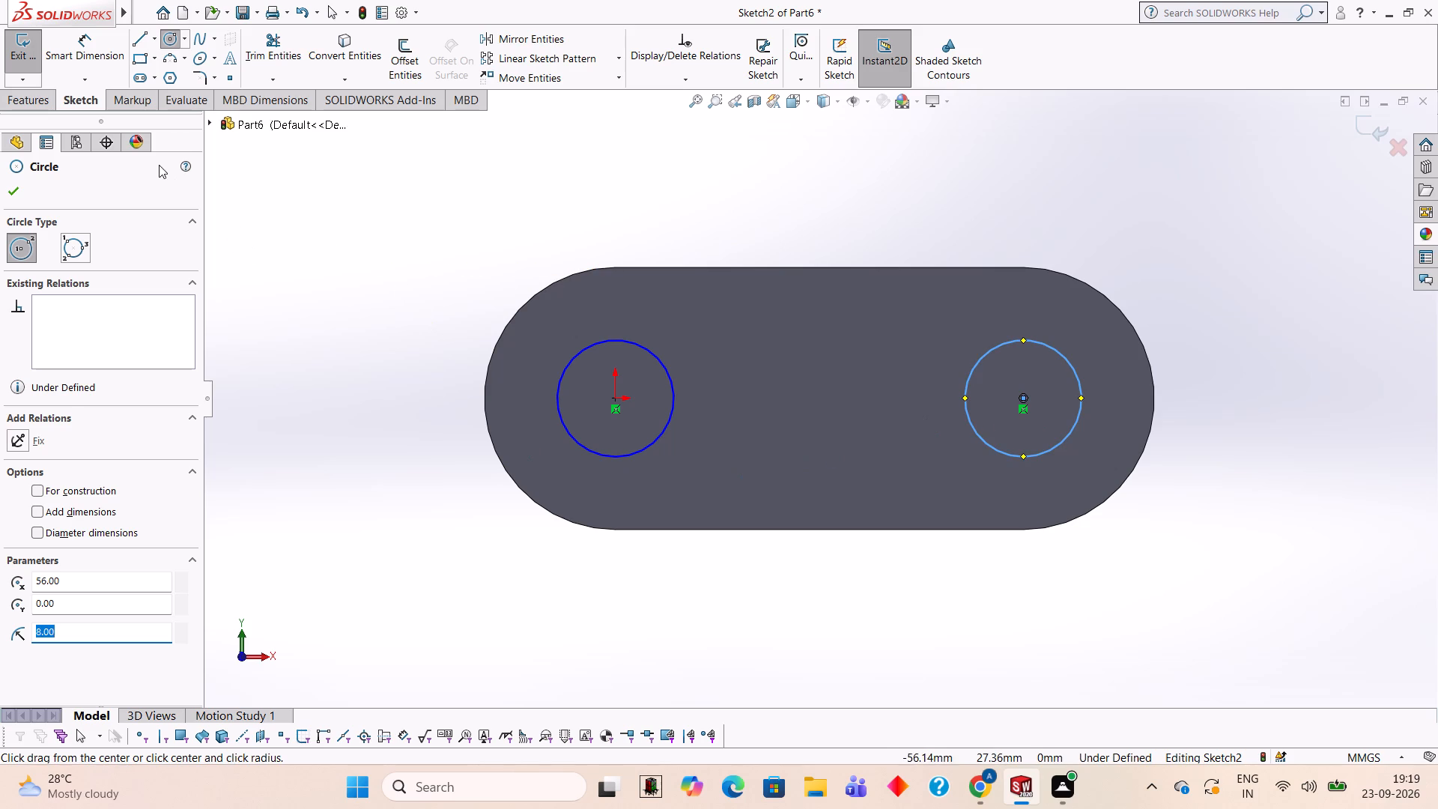
Extrude-cut both circles through the plate with a blind depth of 8 mm.
left_click(38, 101)
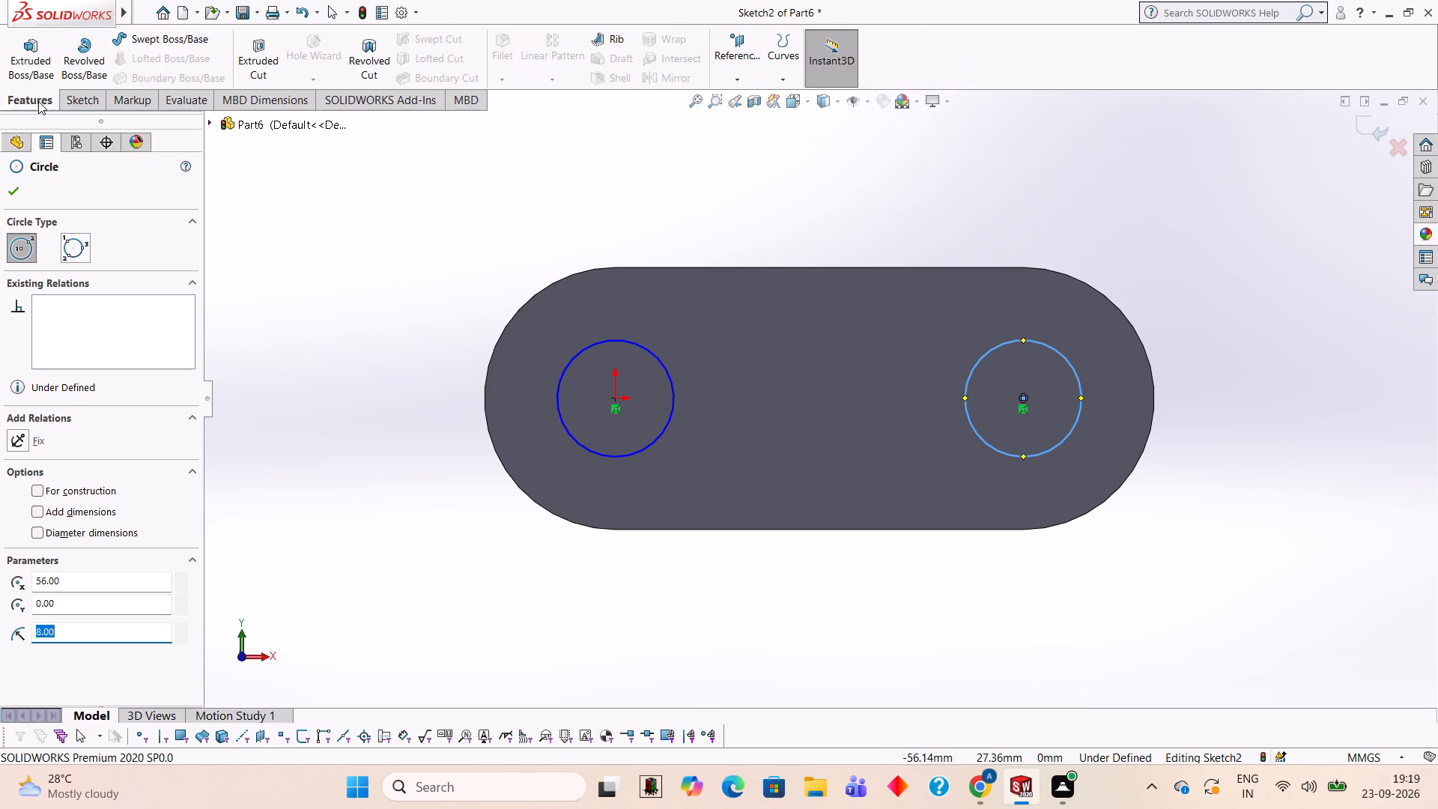
left_click(256, 56)
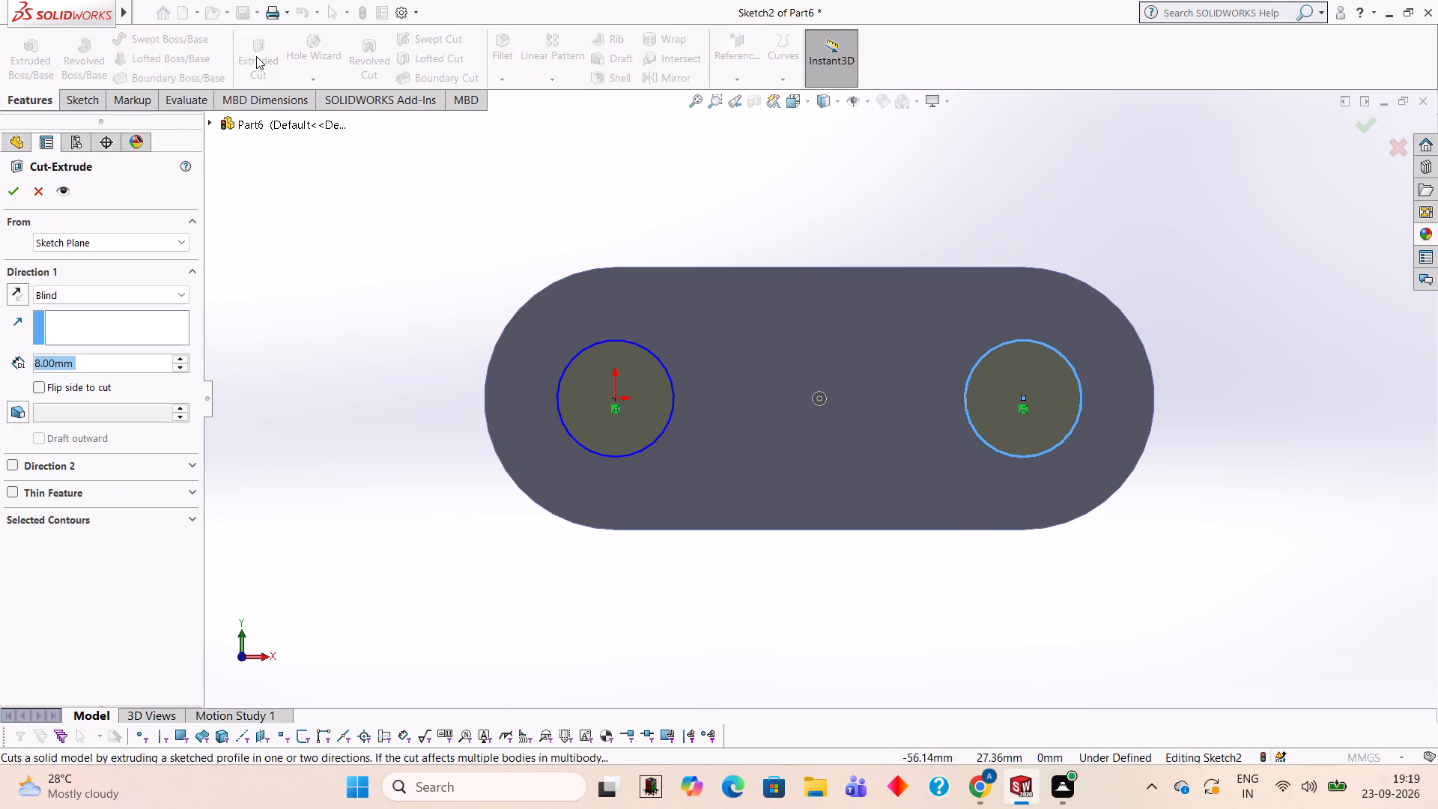
left_click(11, 191)
left_click(308, 298)
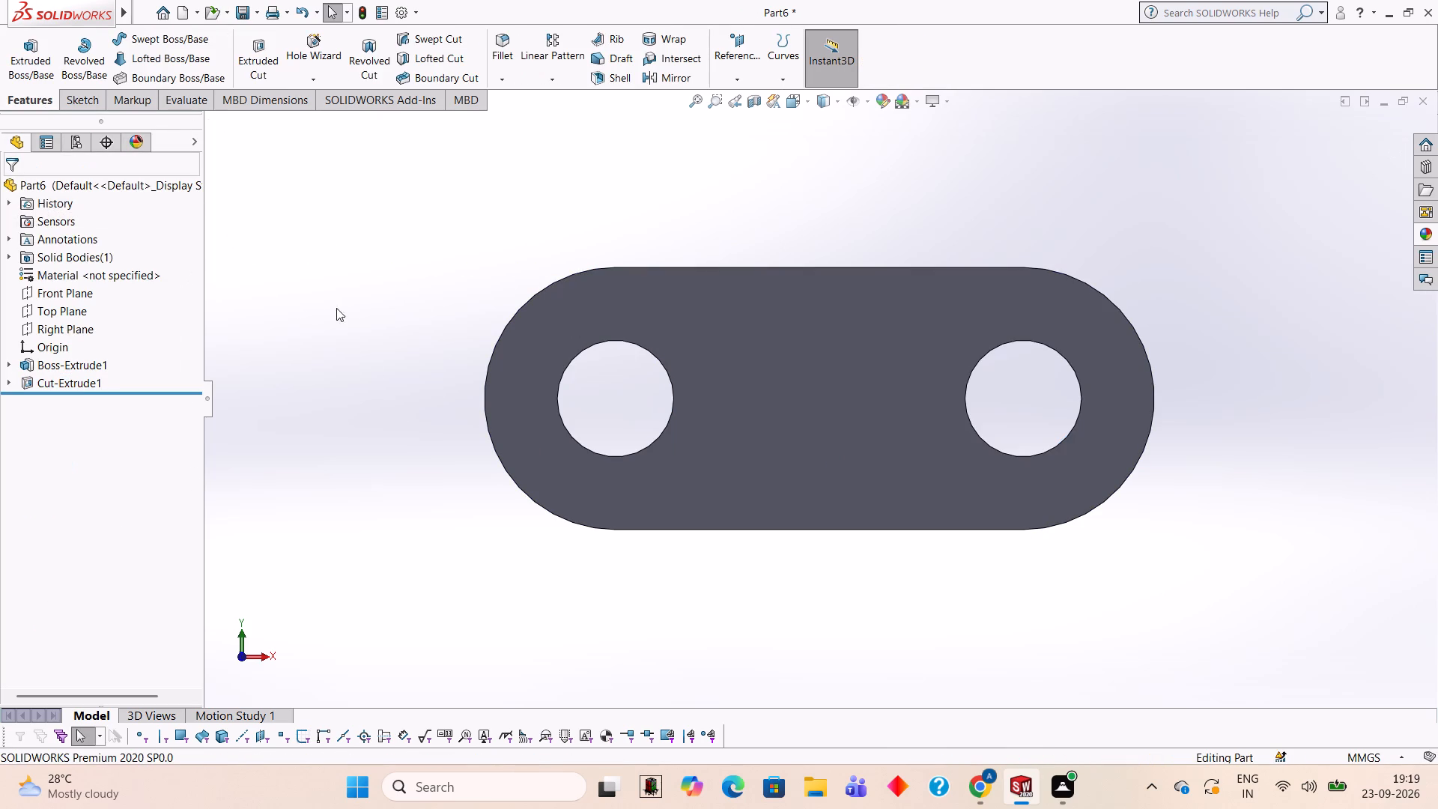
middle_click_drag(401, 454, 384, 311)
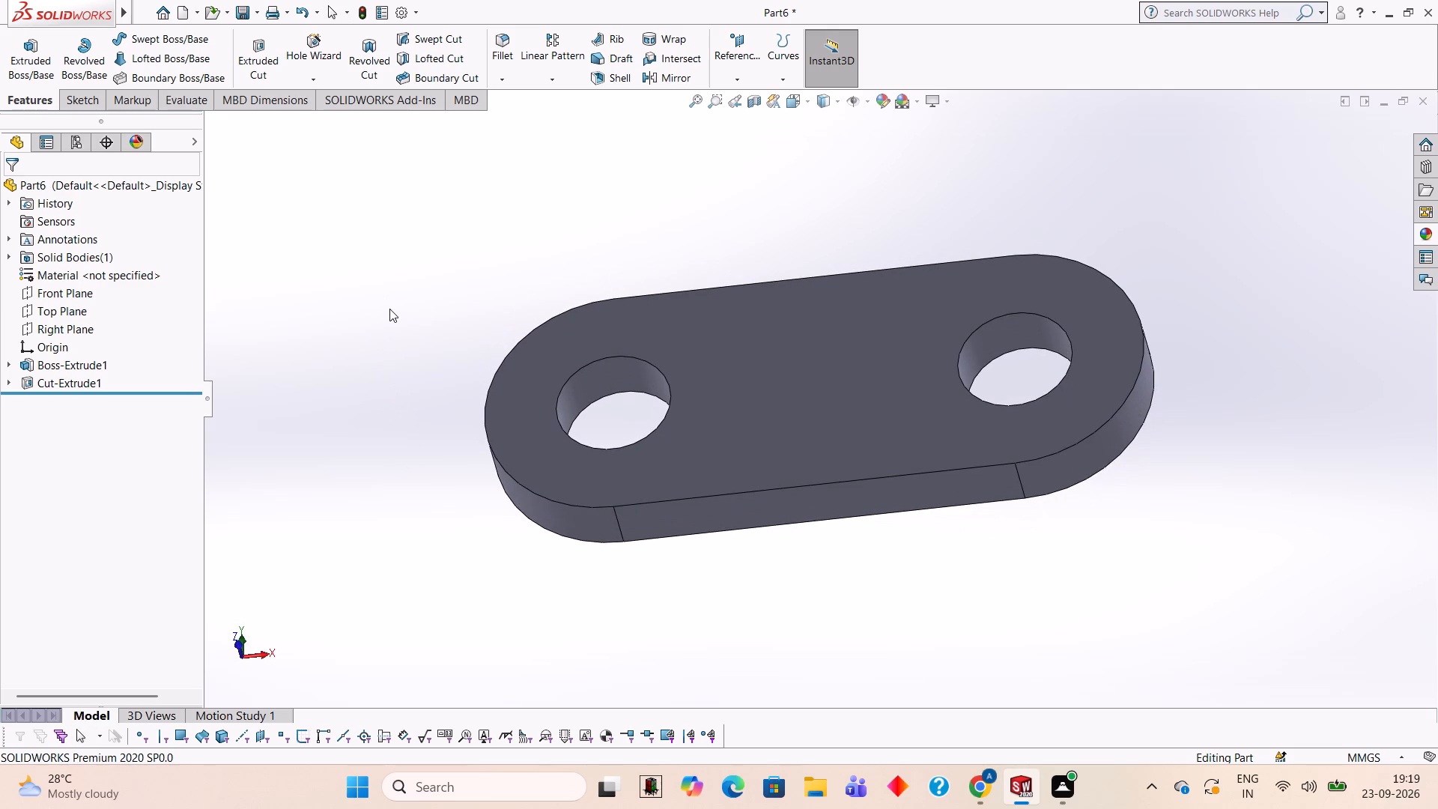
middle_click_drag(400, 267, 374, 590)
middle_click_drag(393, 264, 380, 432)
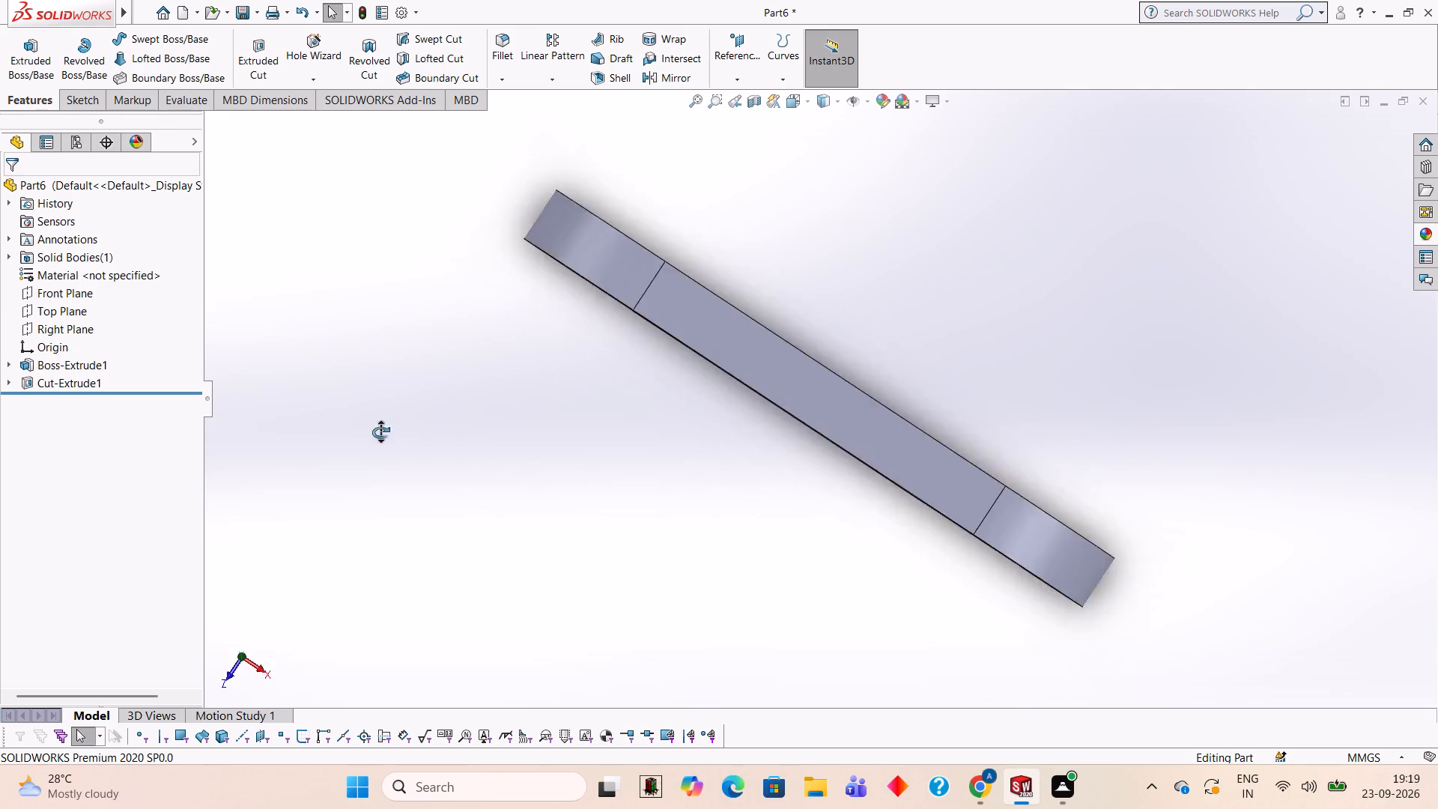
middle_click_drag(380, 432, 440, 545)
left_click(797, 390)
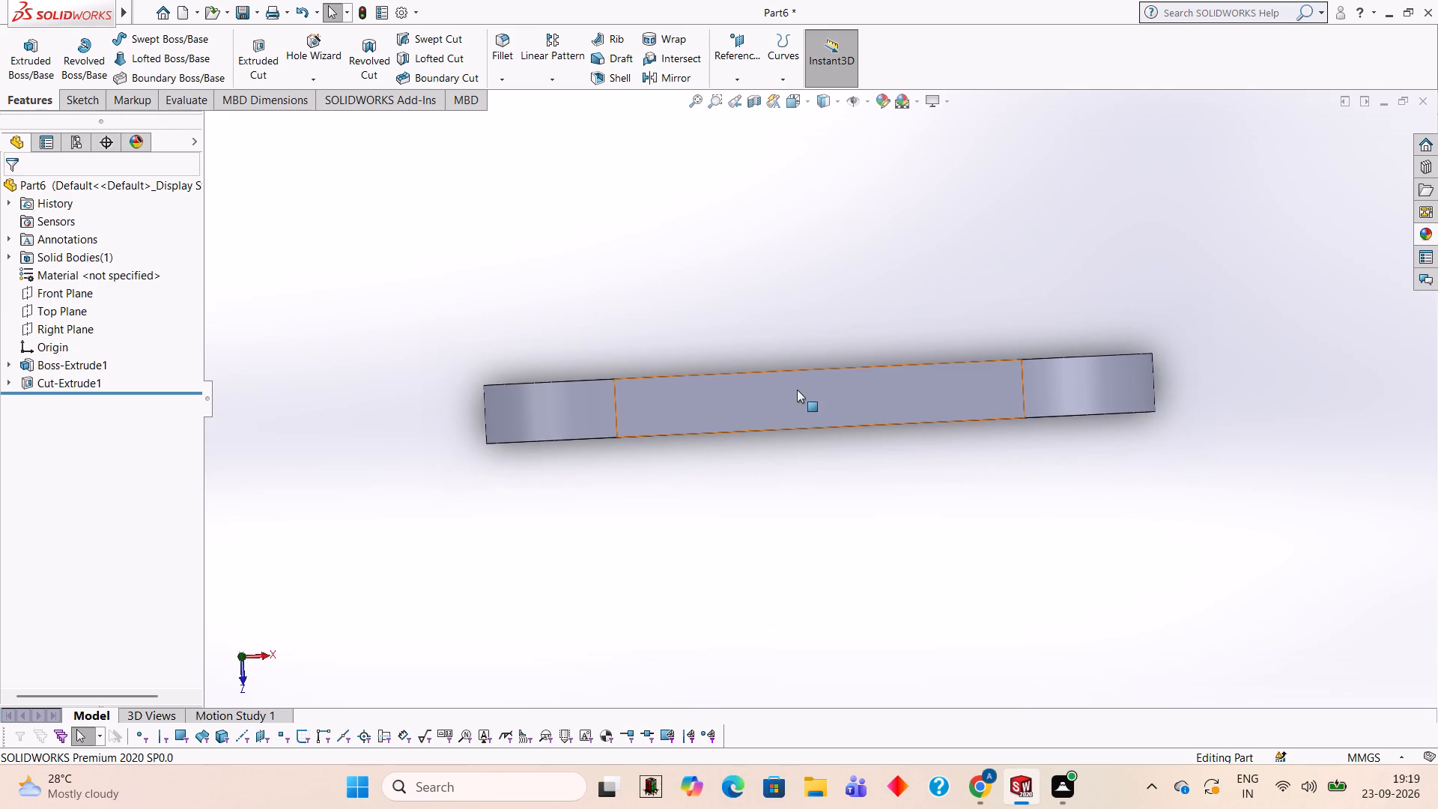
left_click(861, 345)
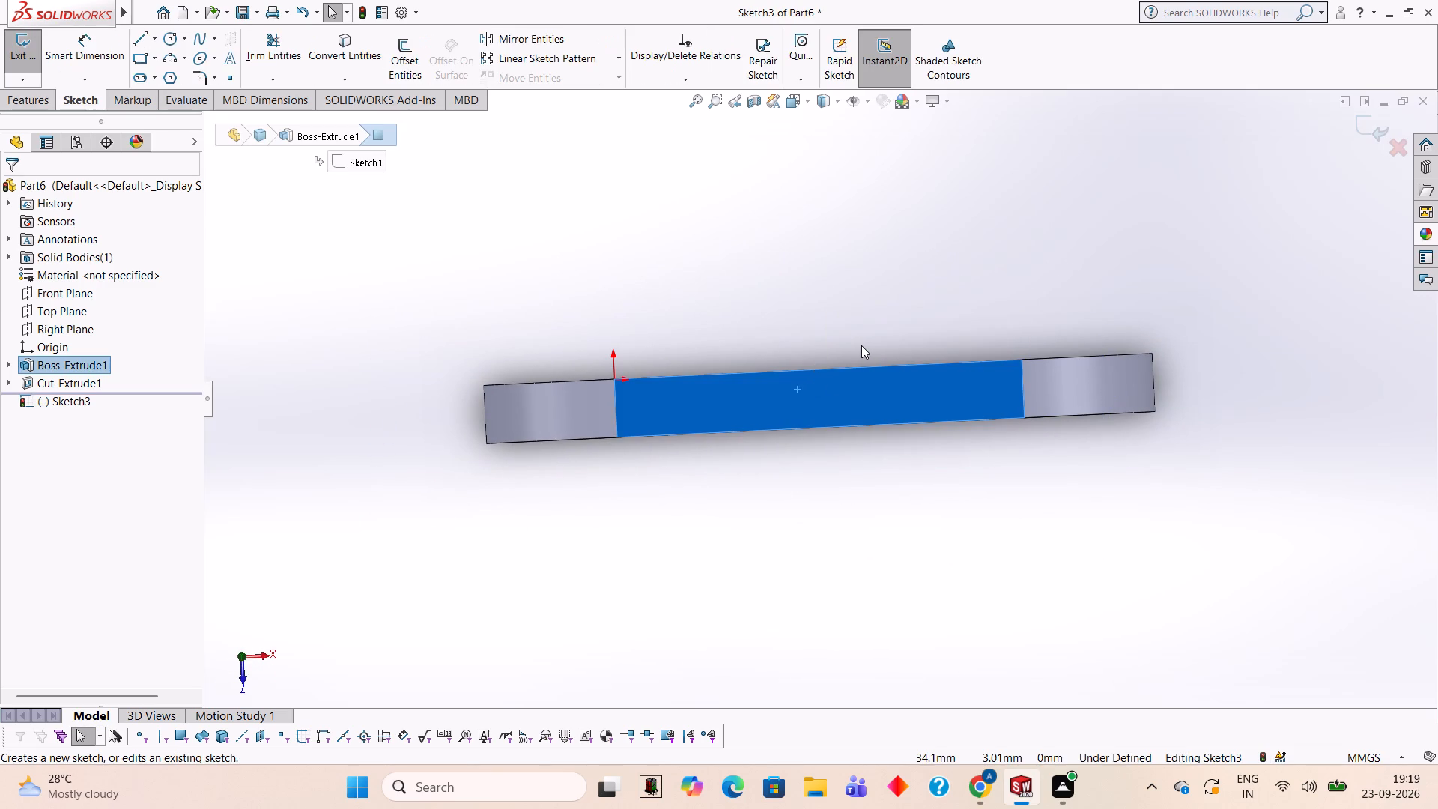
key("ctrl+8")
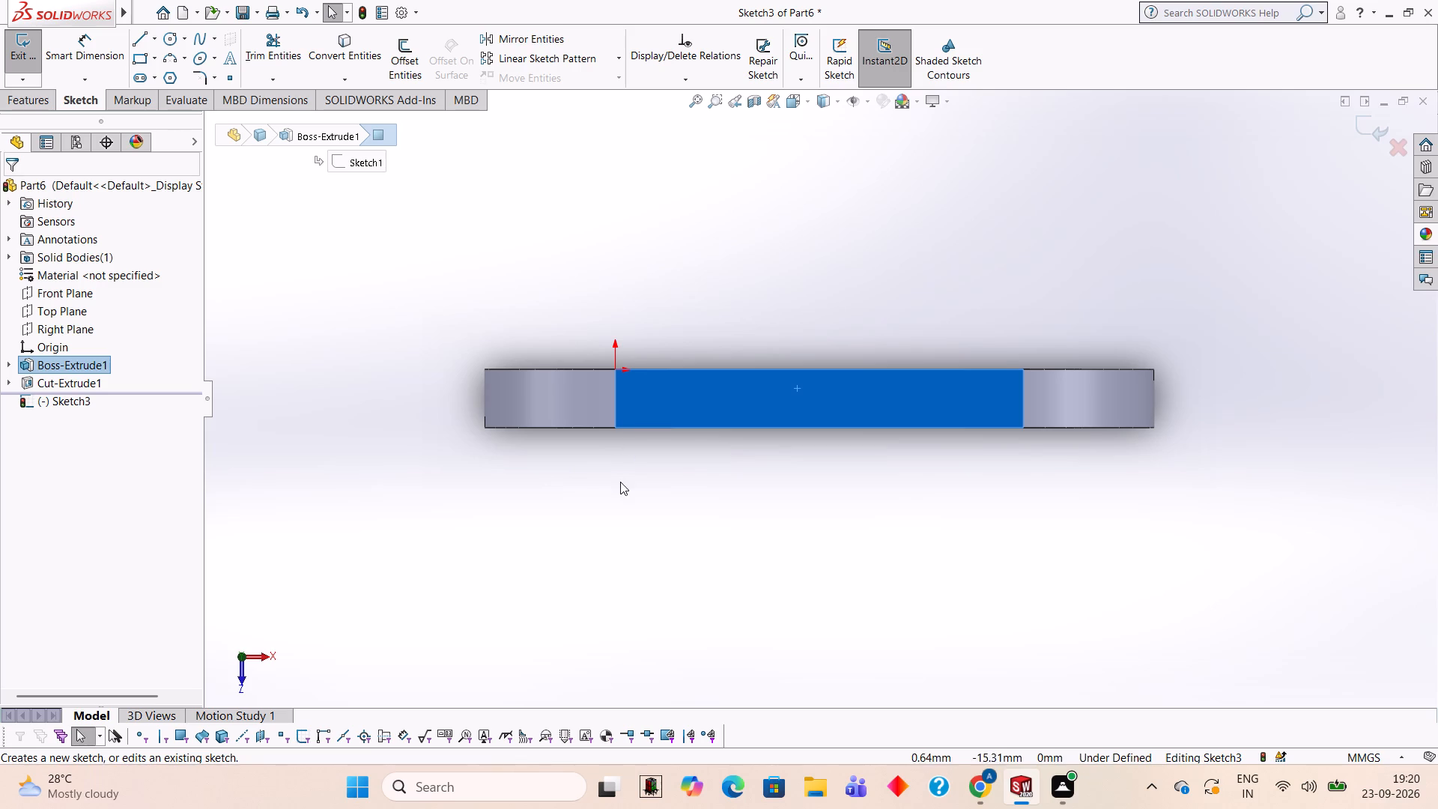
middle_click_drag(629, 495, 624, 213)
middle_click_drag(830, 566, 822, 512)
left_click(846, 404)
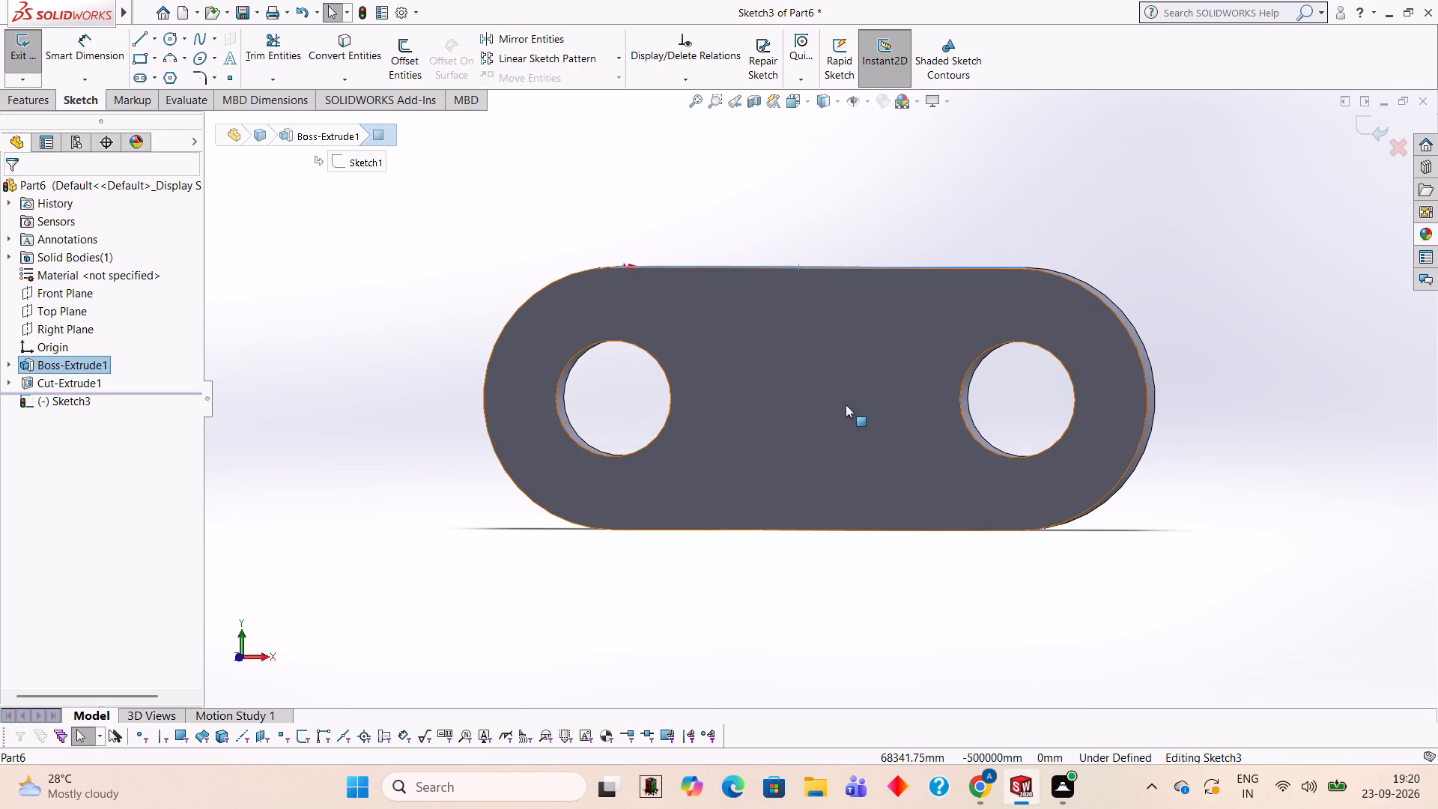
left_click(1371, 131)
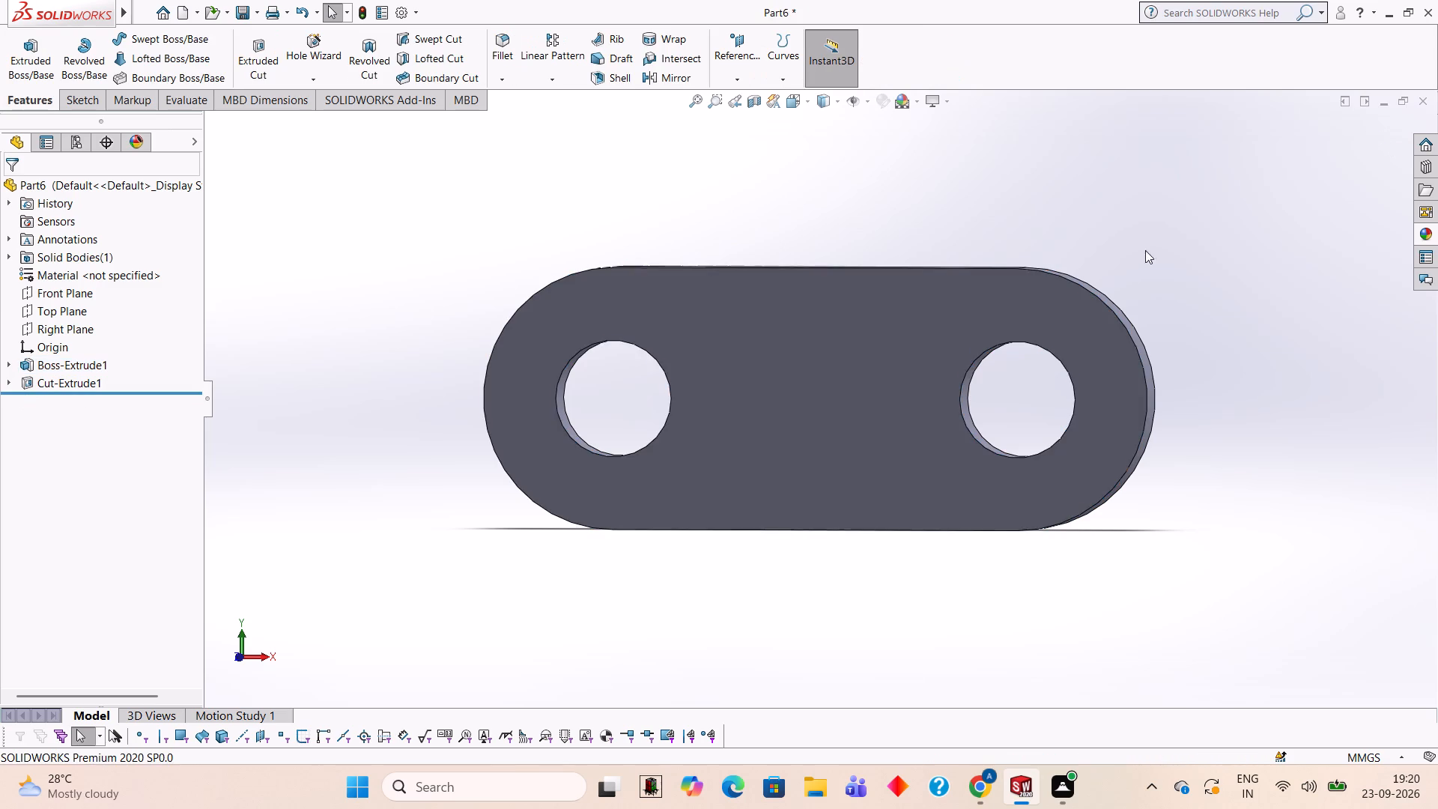
Sketch a closed 40 by 10 mm rectangle on the plate's front face, centred along its top straight edge, starting 20 mm from the edge's midpoint.
left_click(922, 345)
left_click(981, 308)
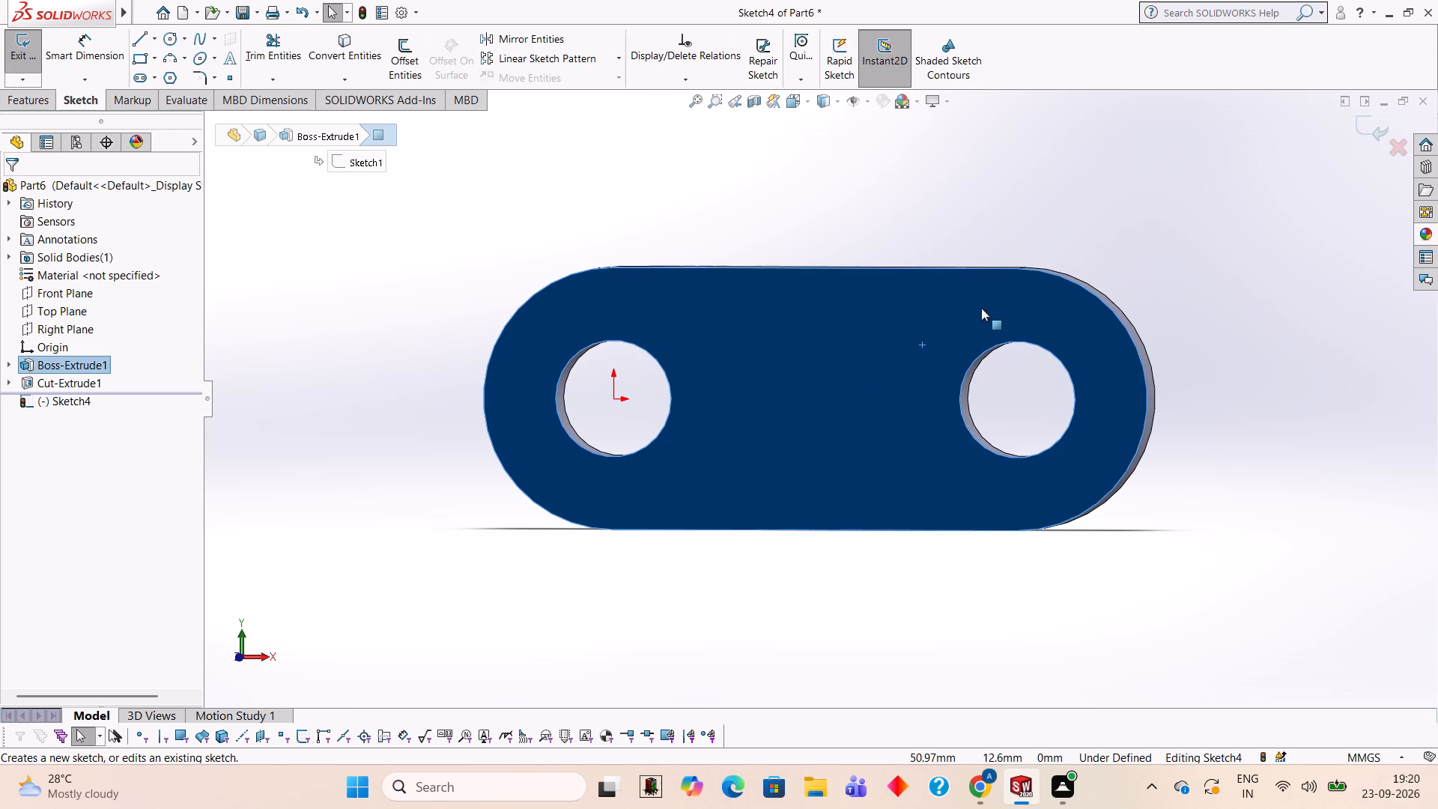
key("ctrl+8")
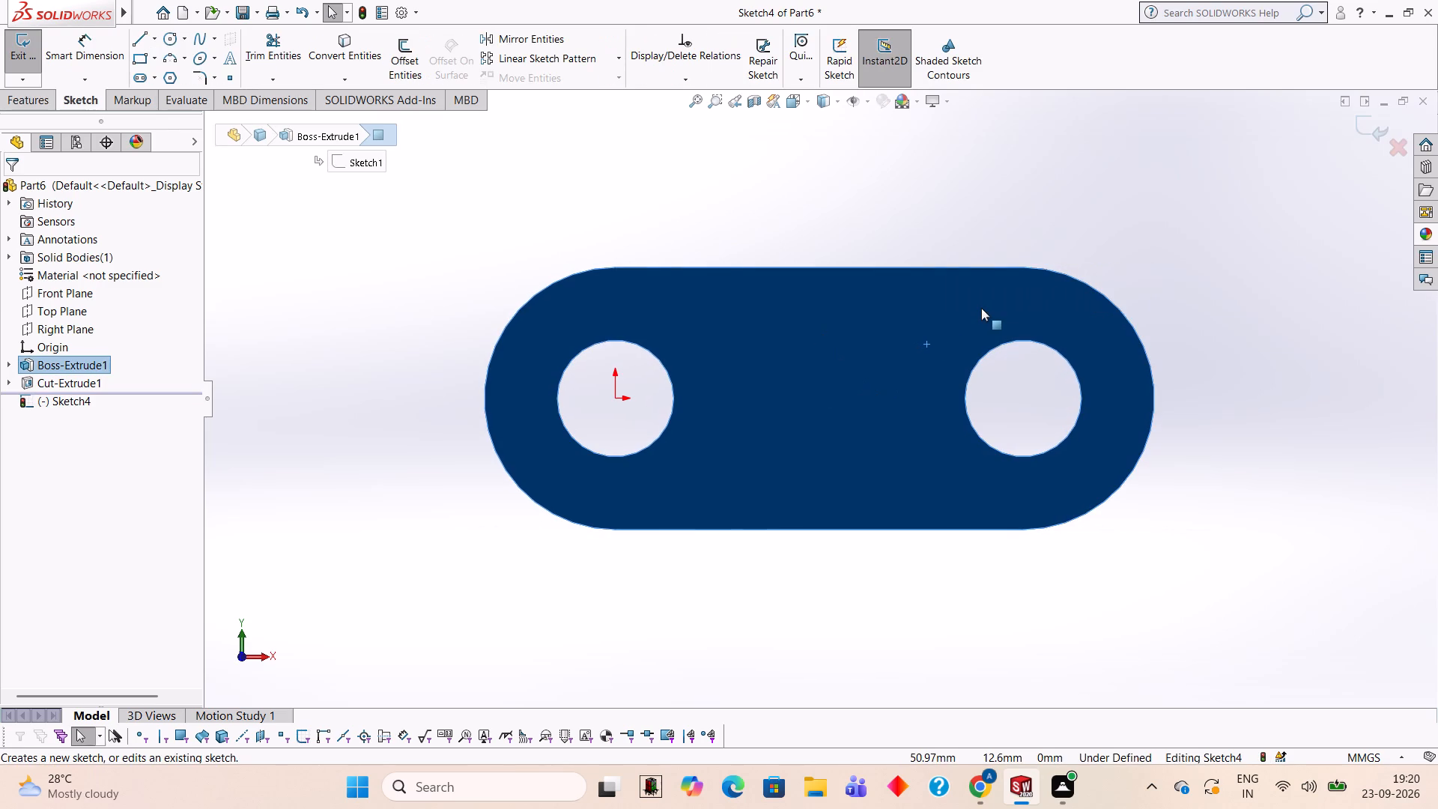
key("ctrl+8")
key("ctrl+8")
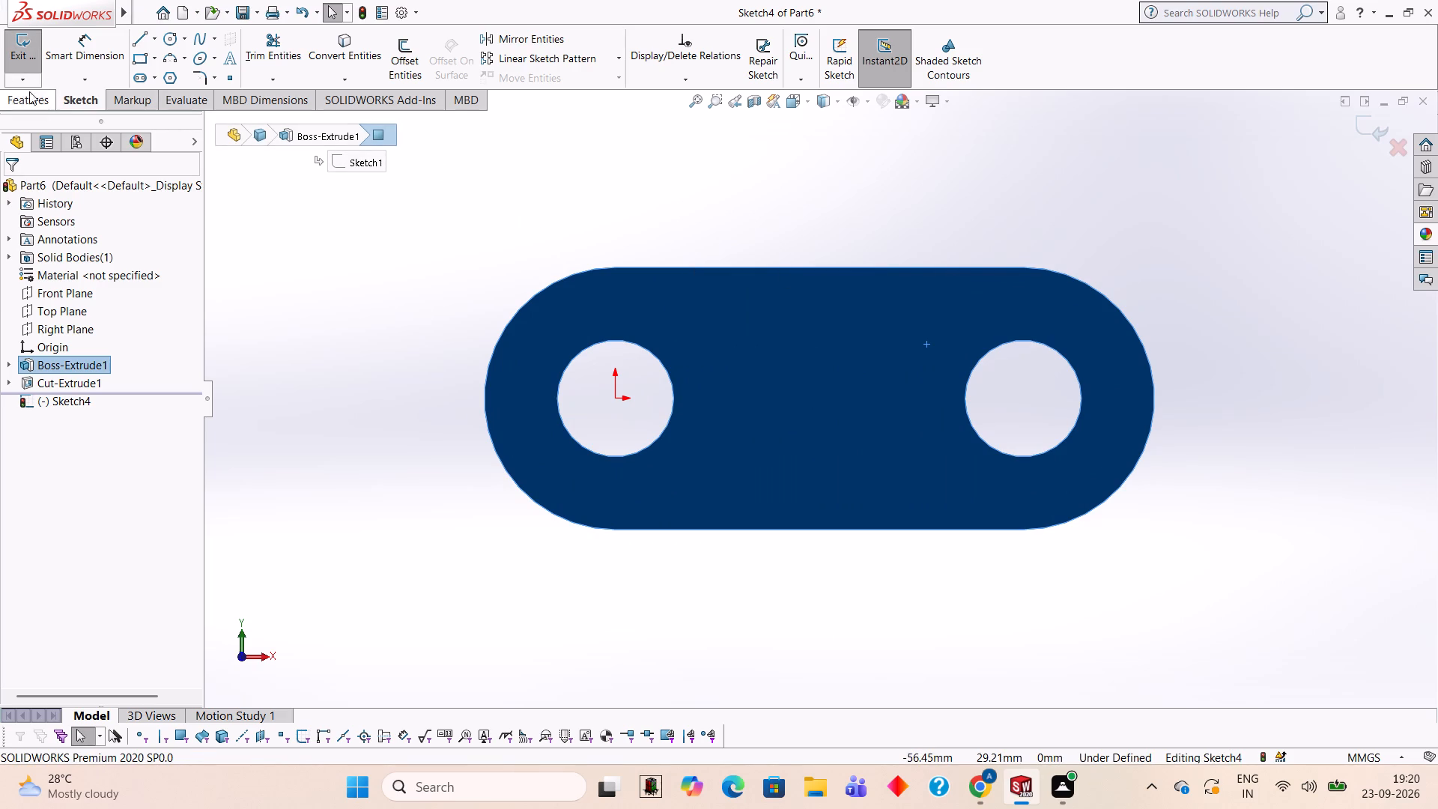
left_click(140, 40)
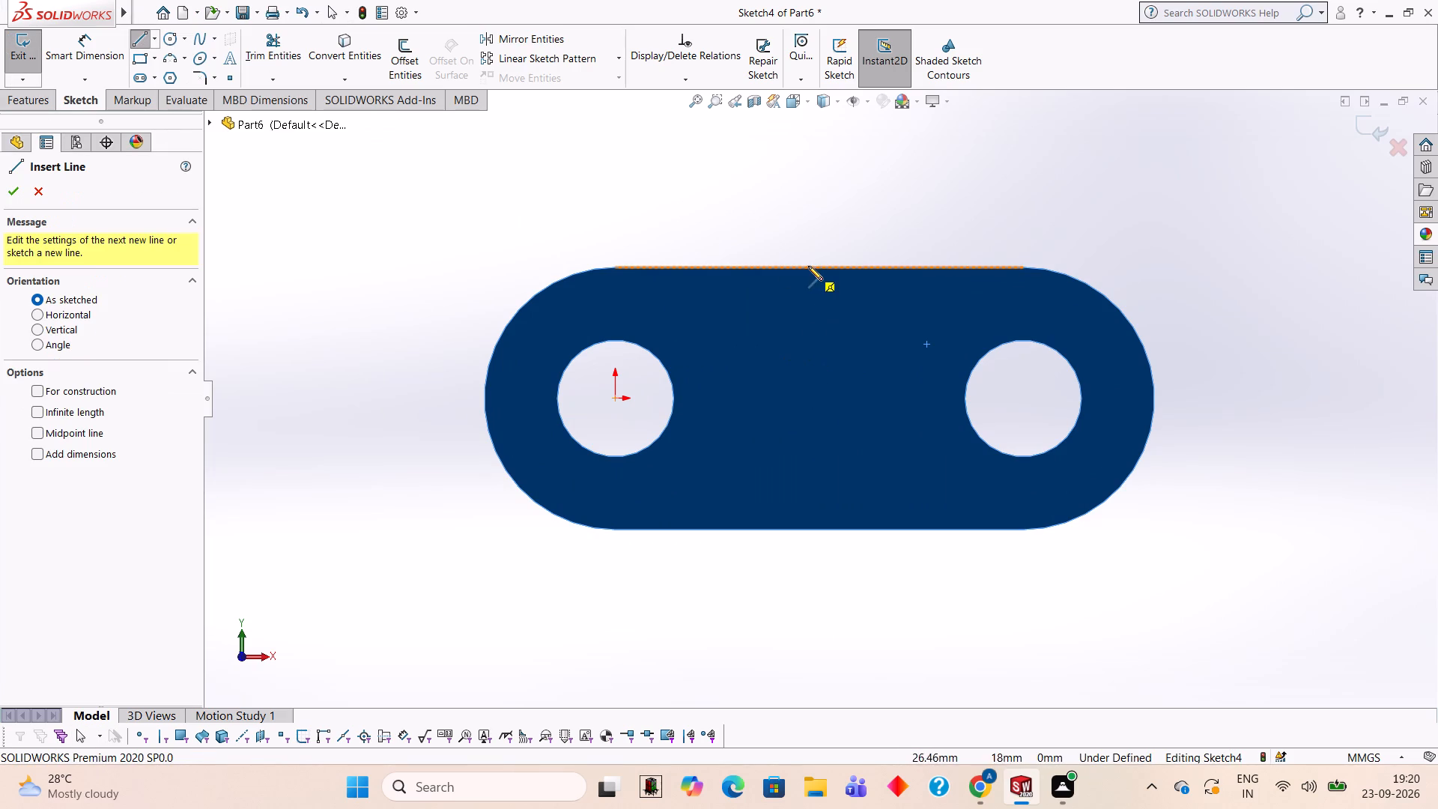
left_click(817, 268)
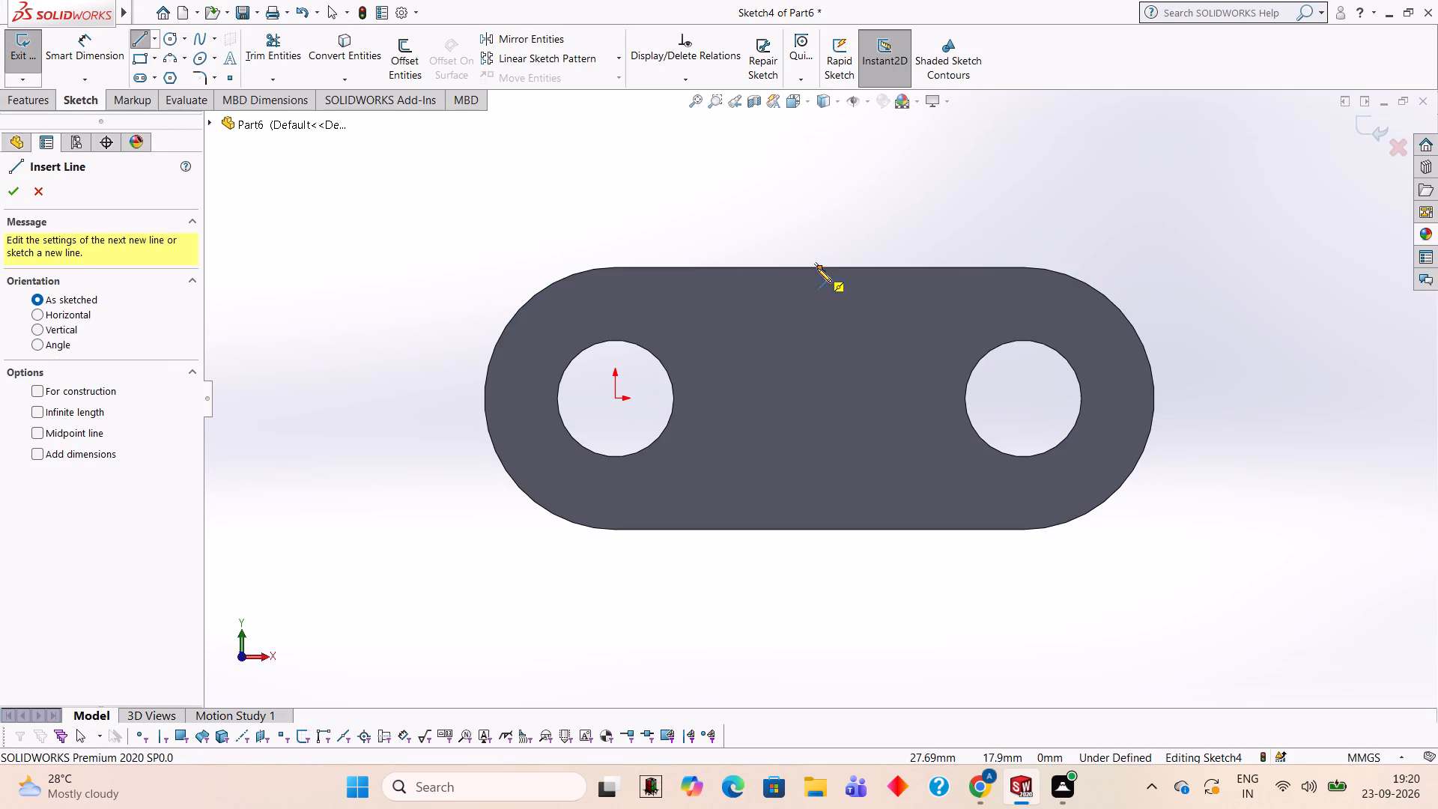
type("20")
key("Return")
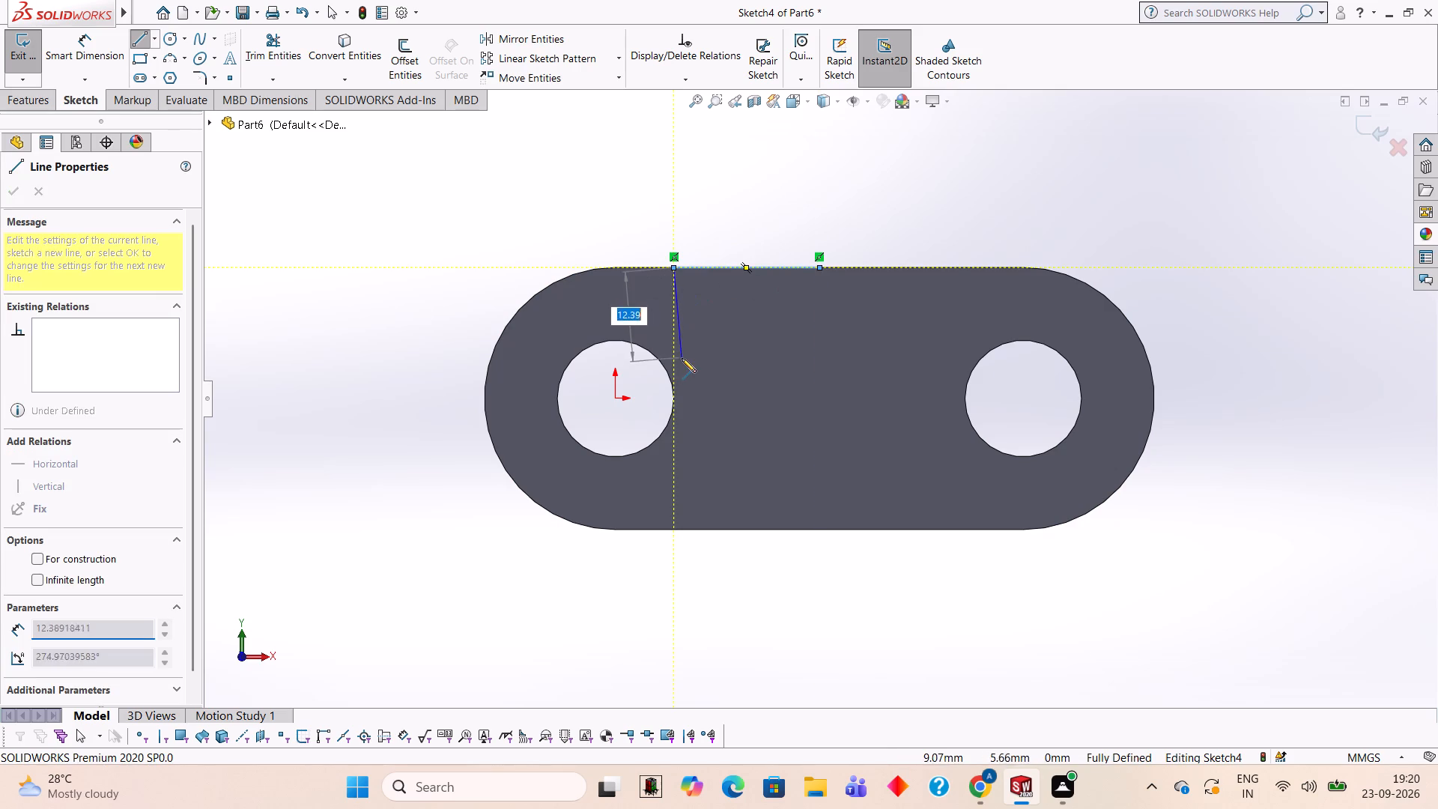
type("10")
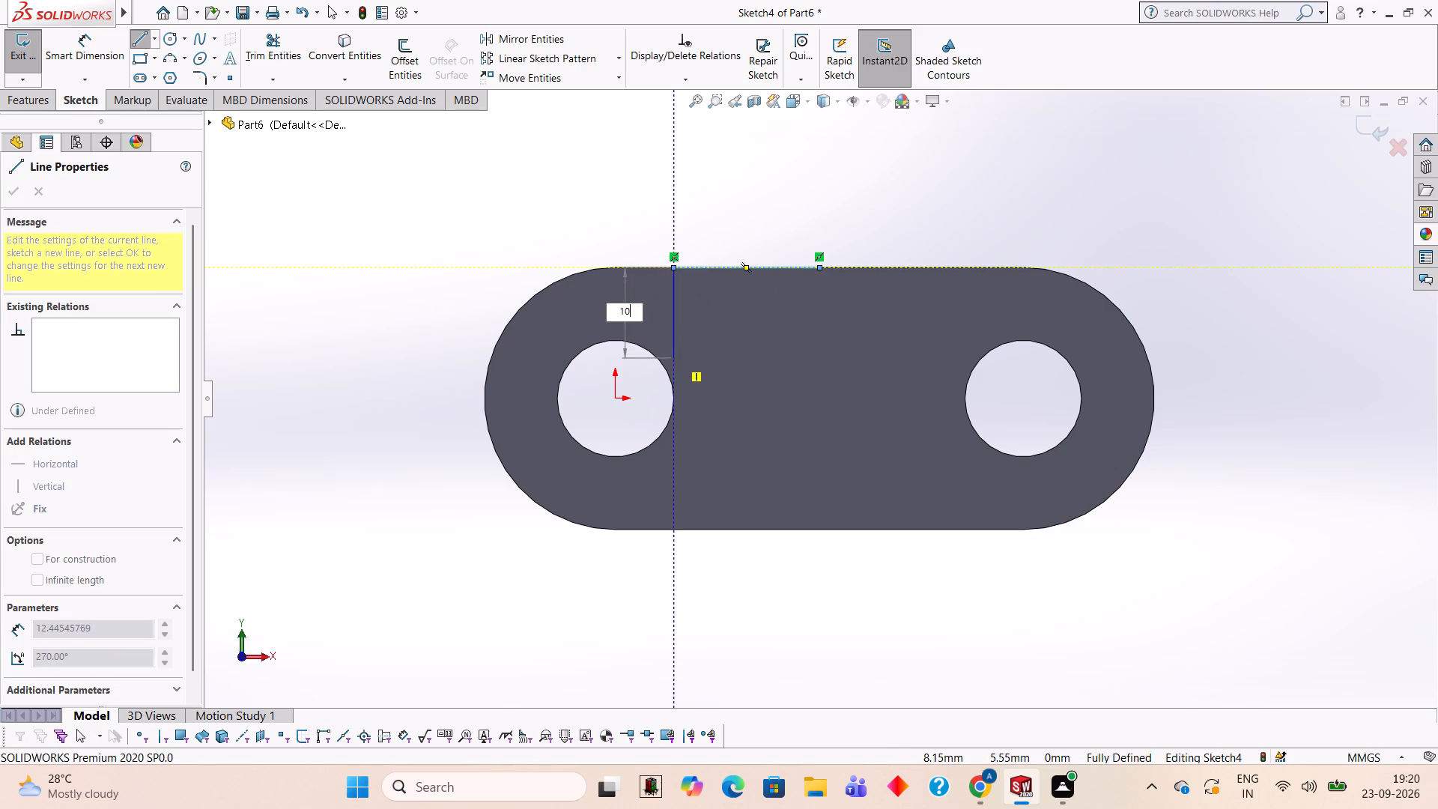
key("Return")
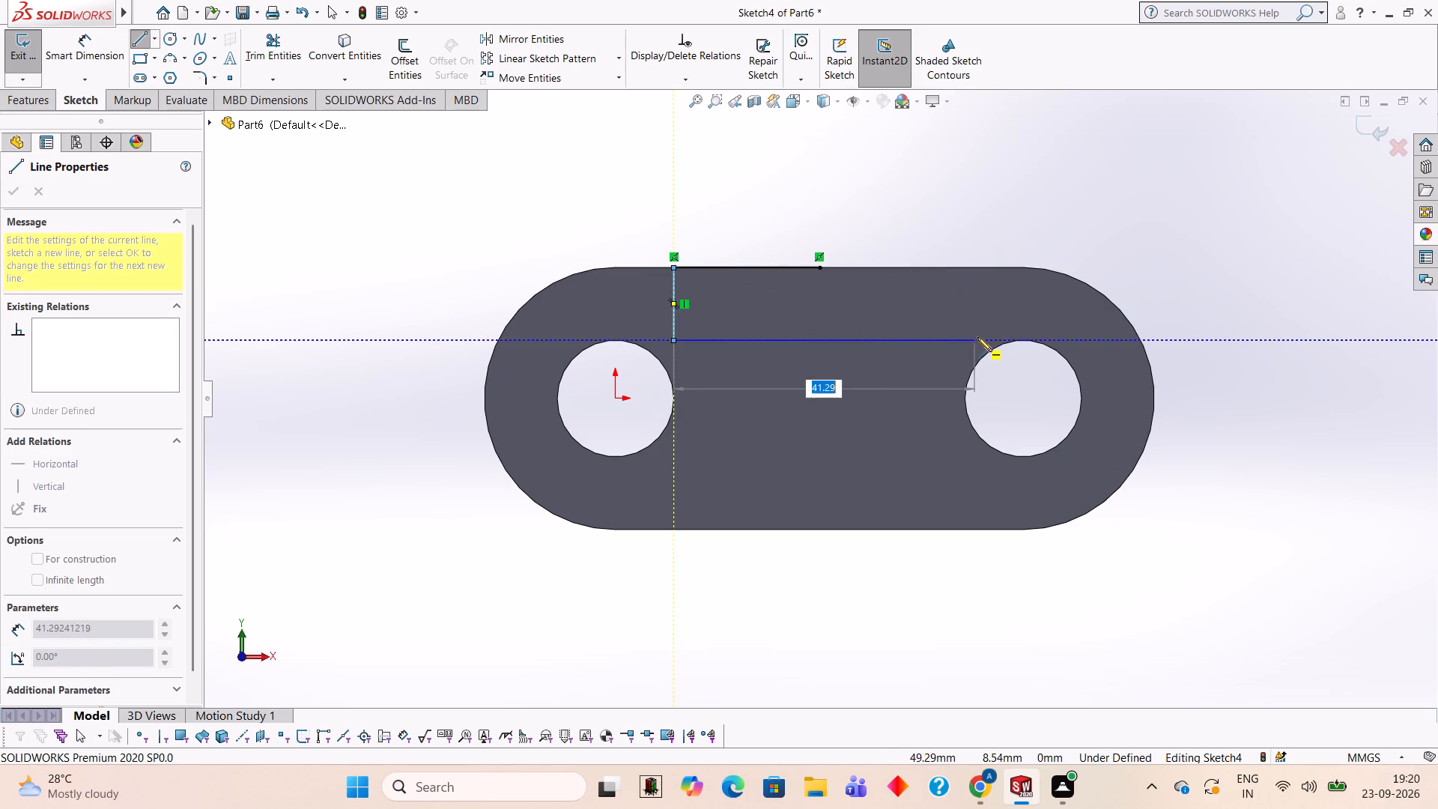
type("40")
key("Return")
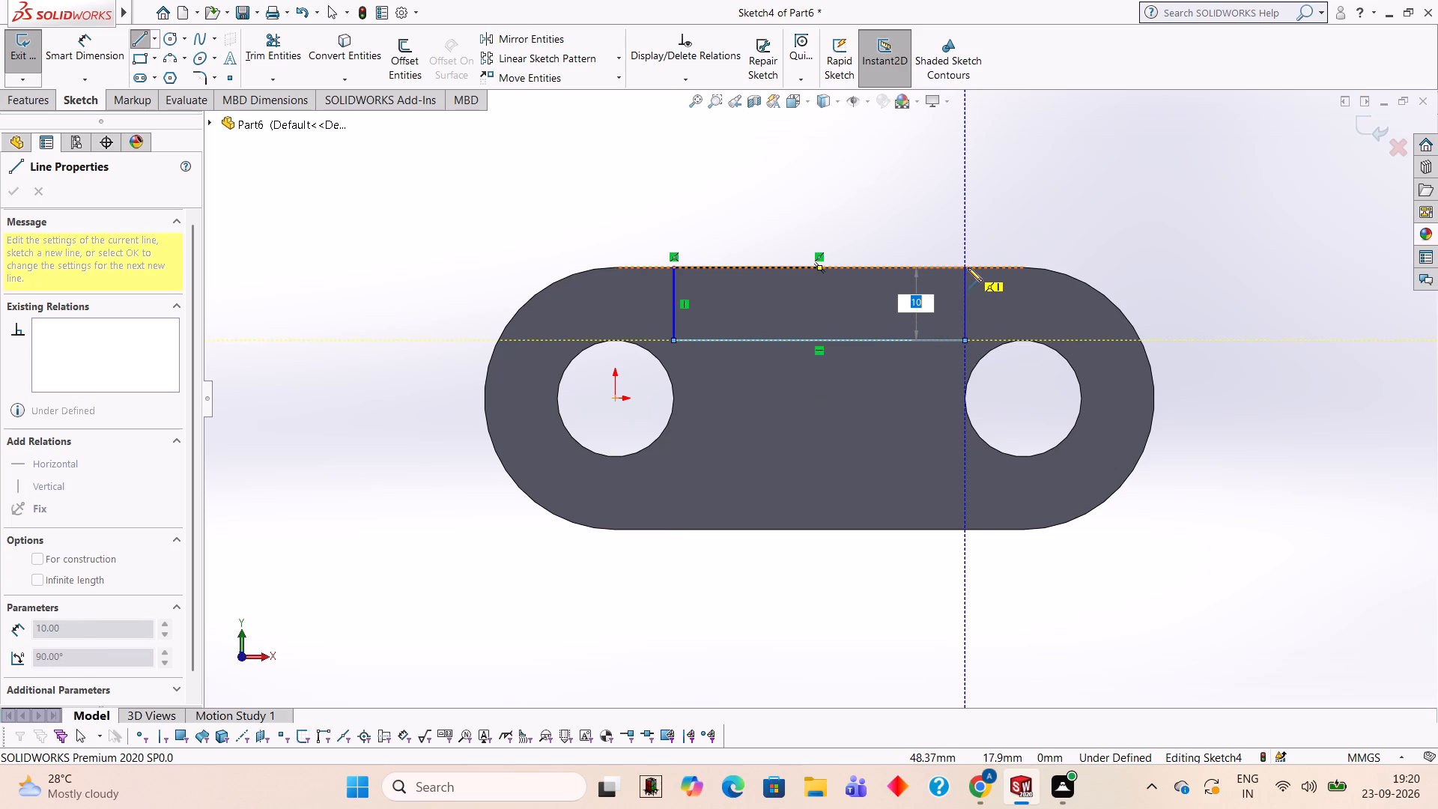
left_click(966, 266)
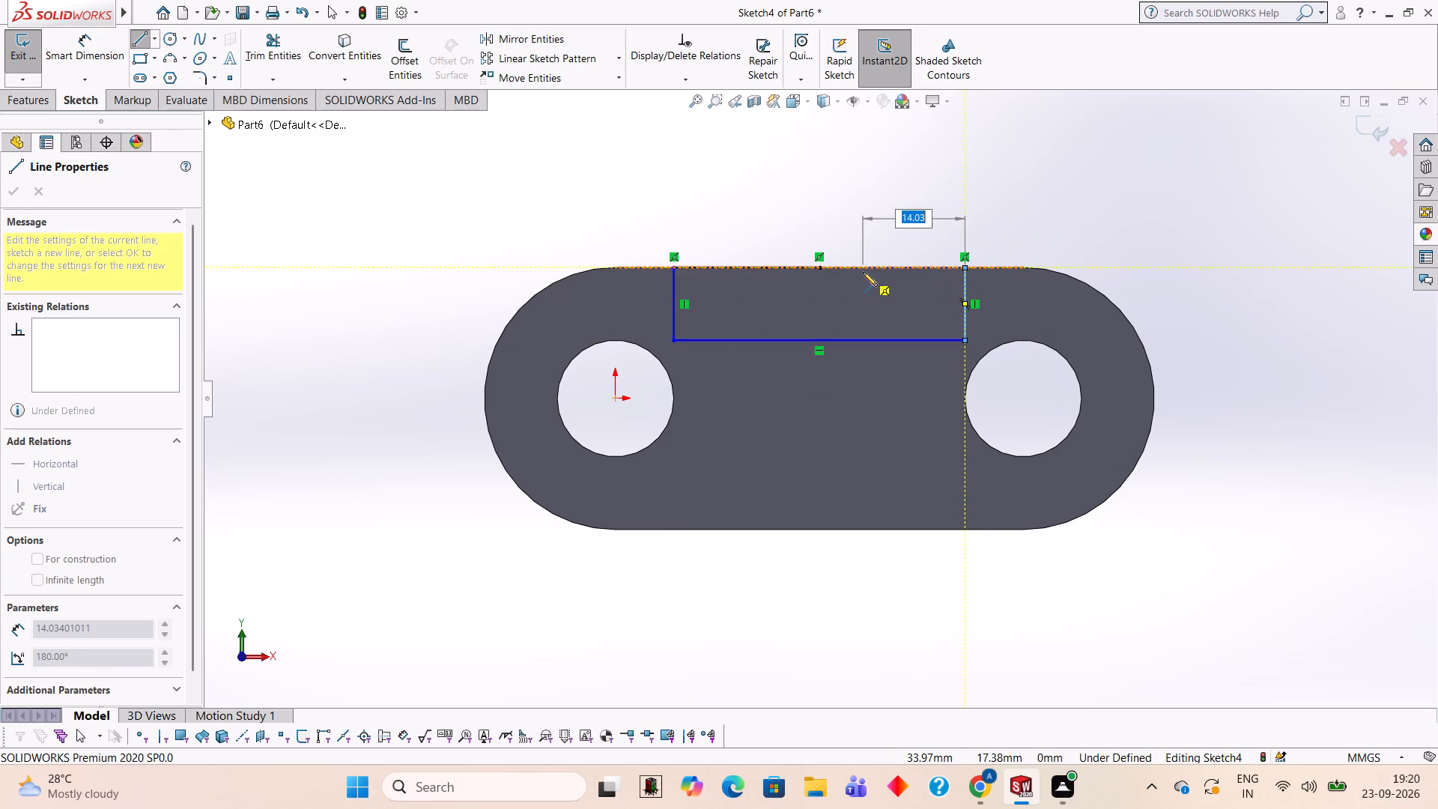
left_click(819, 265)
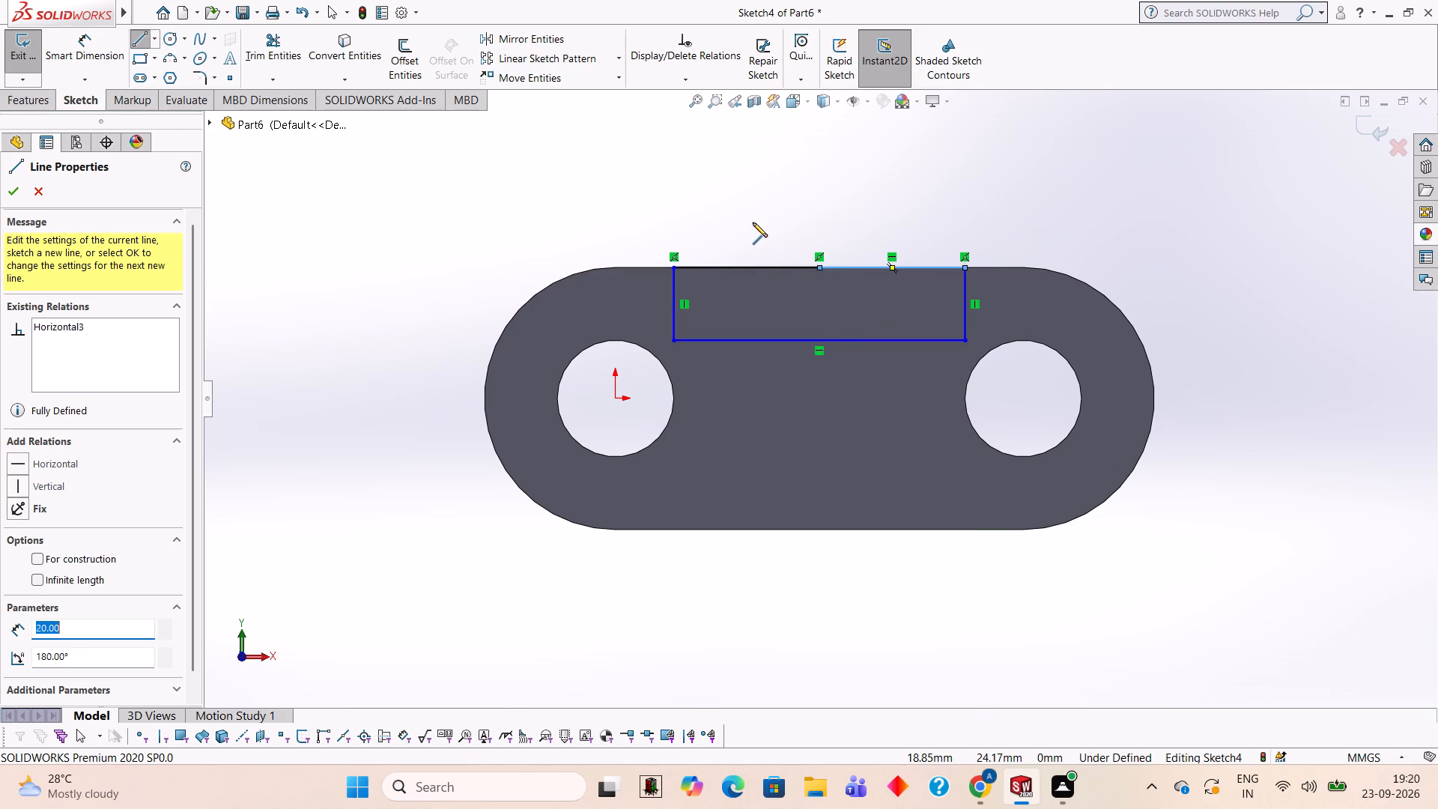
Extrude the rectangle outward from the plate as a merged boss with a blind depth of 32 mm.
left_click(22, 99)
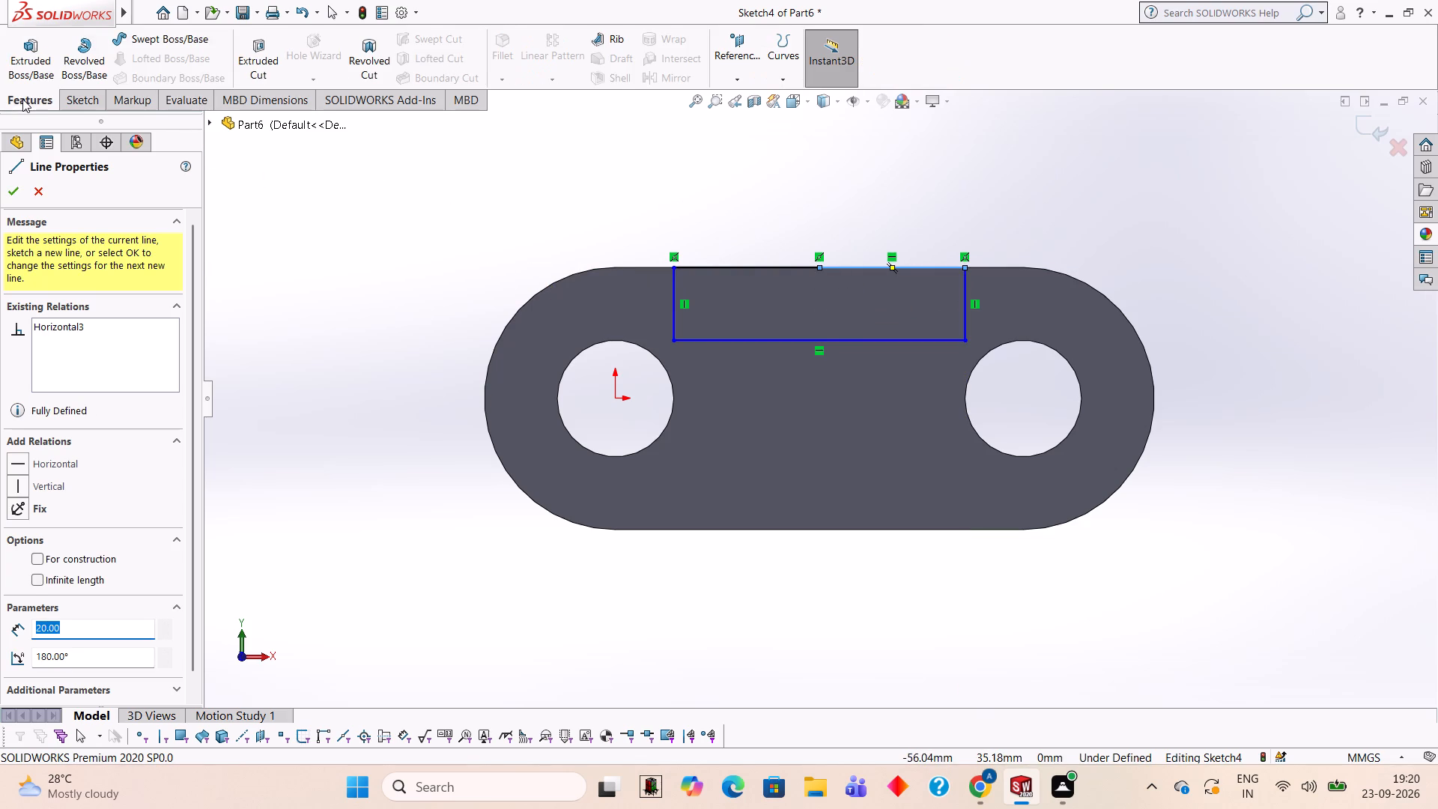
left_click(43, 70)
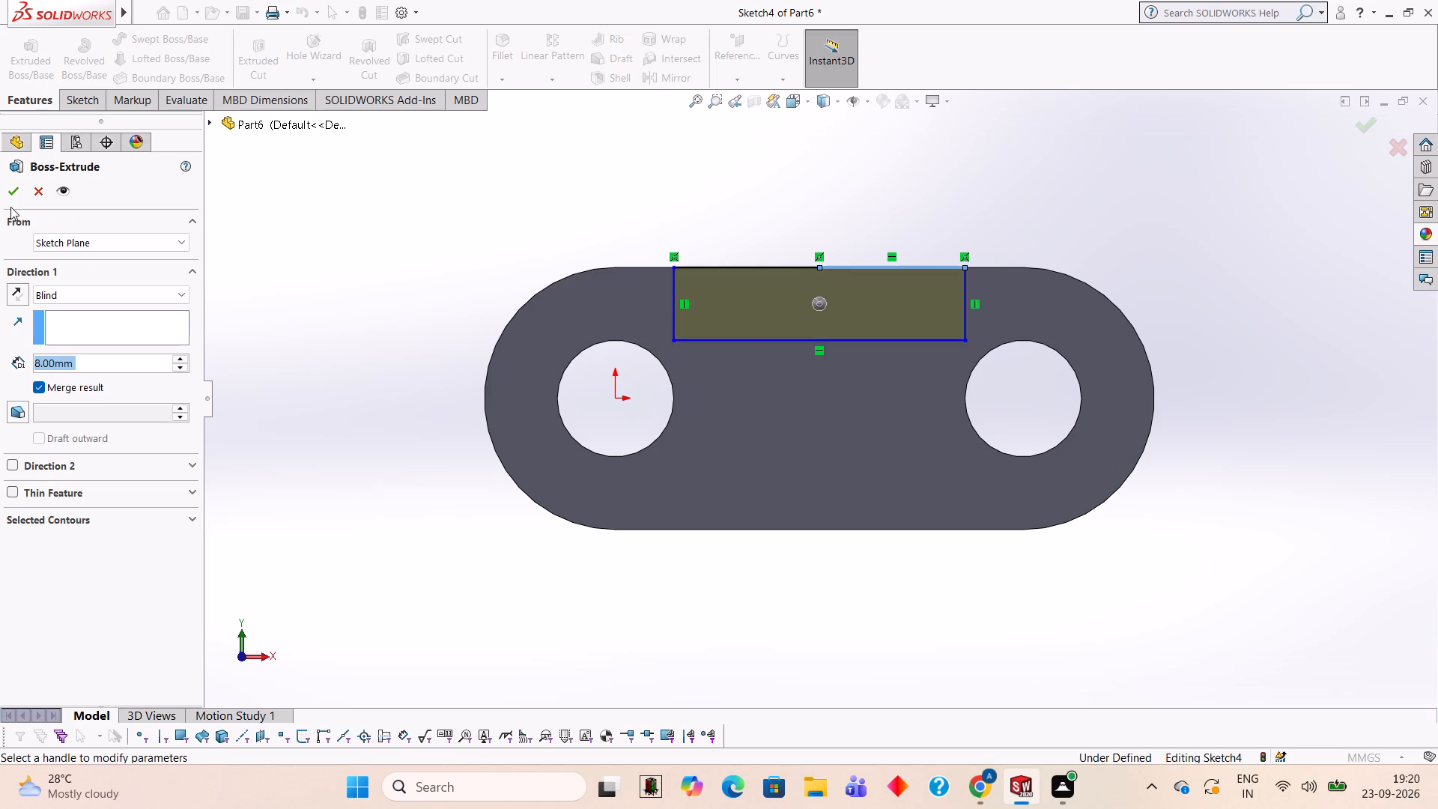
type("32")
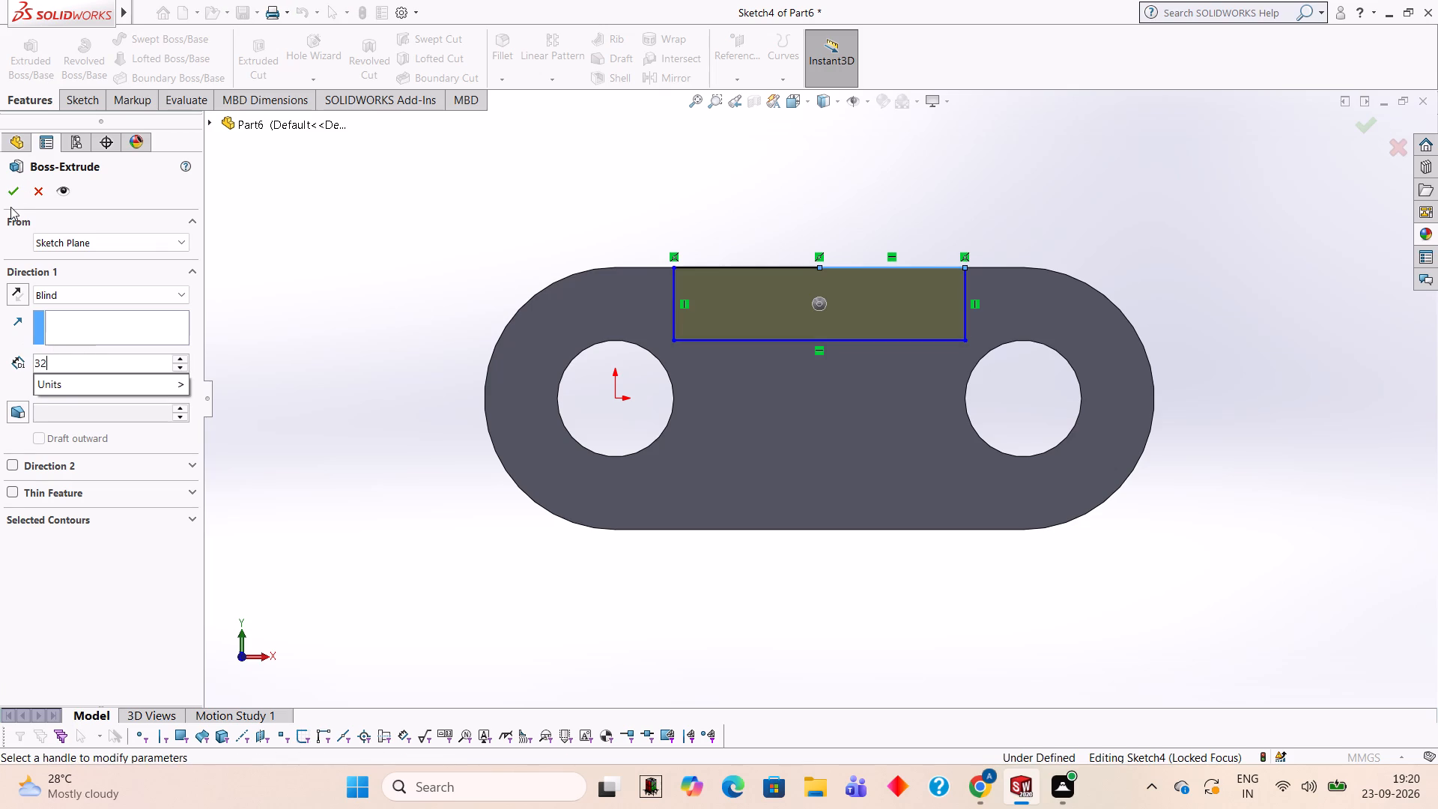
key("Return")
middle_click_drag(432, 223, 386, 372)
left_click(19, 182)
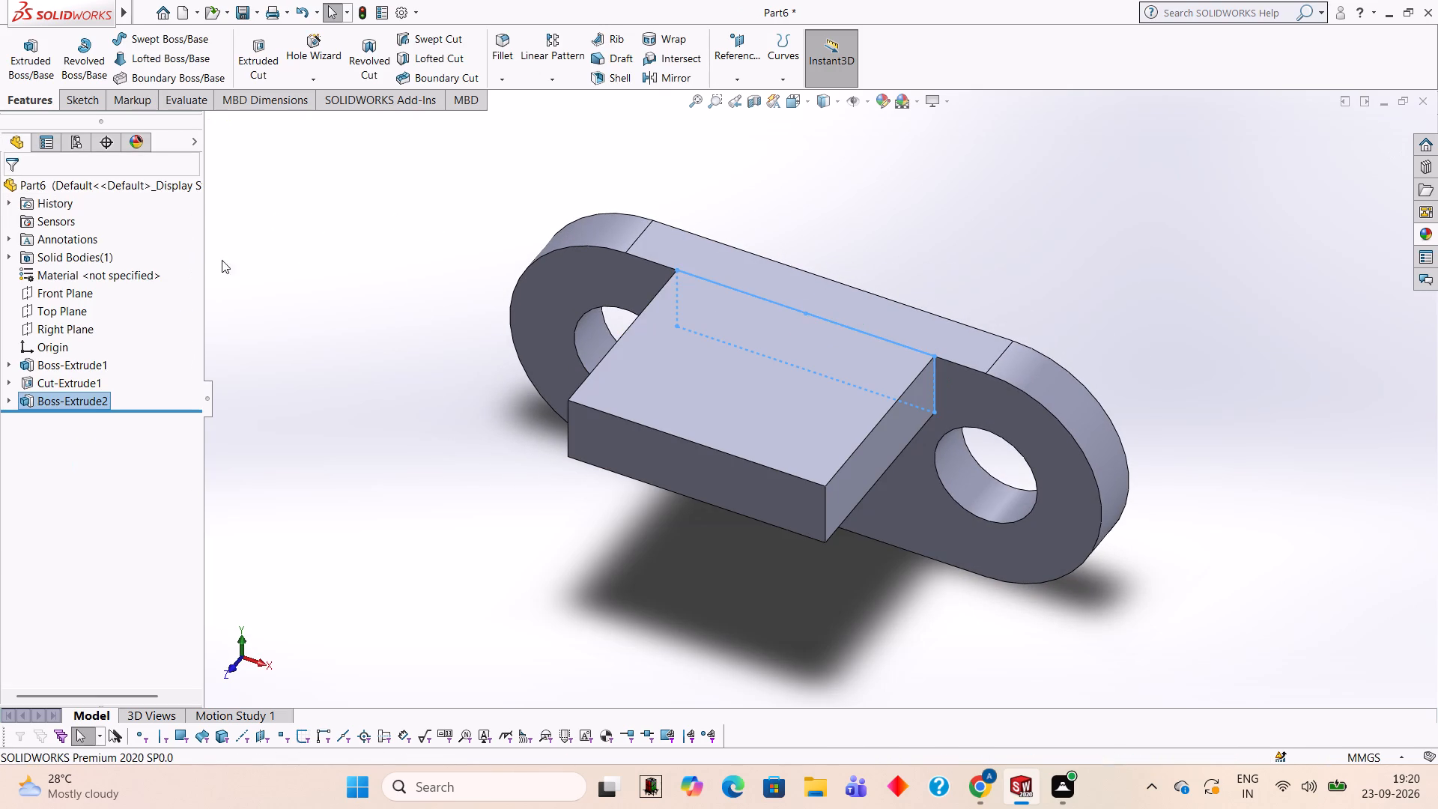
left_click(318, 231)
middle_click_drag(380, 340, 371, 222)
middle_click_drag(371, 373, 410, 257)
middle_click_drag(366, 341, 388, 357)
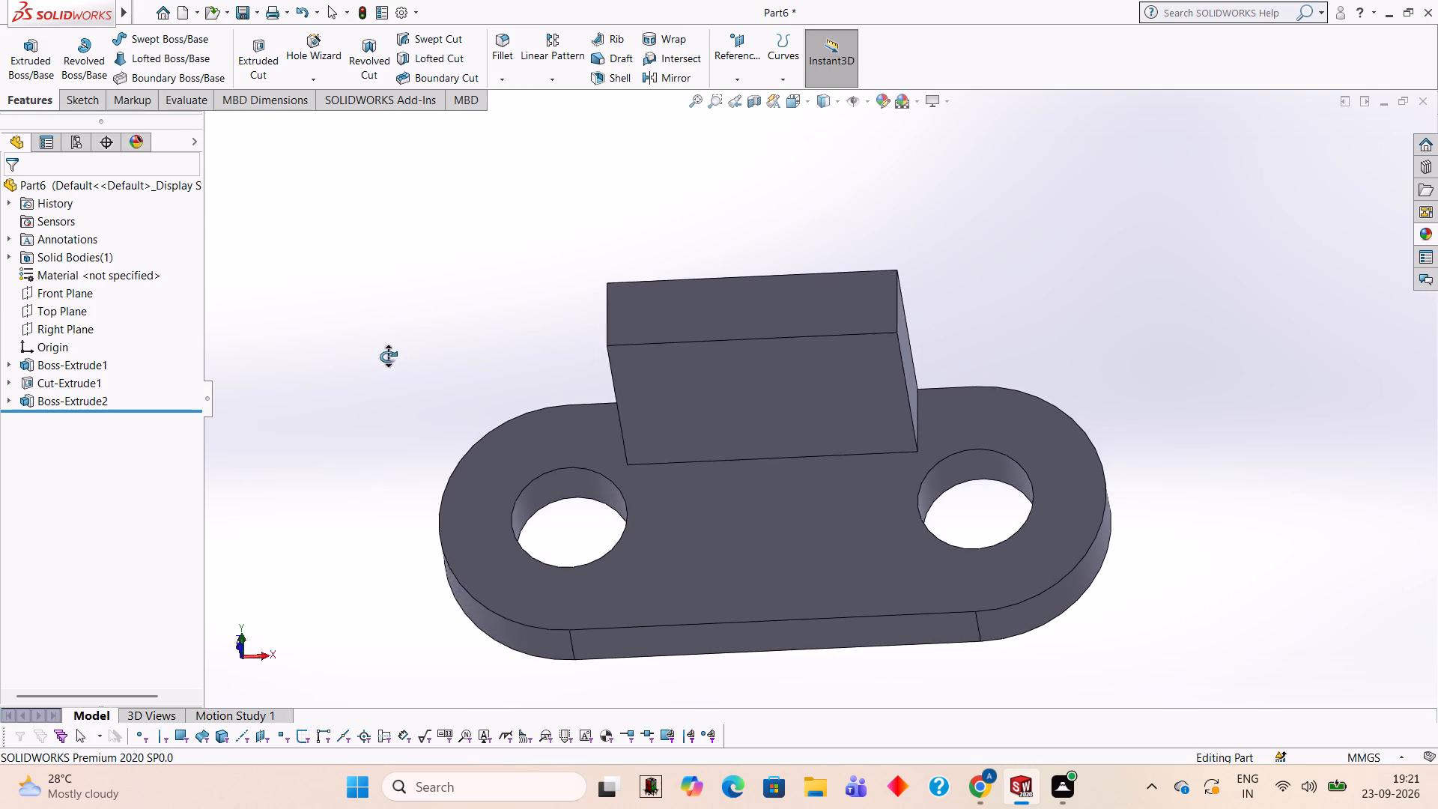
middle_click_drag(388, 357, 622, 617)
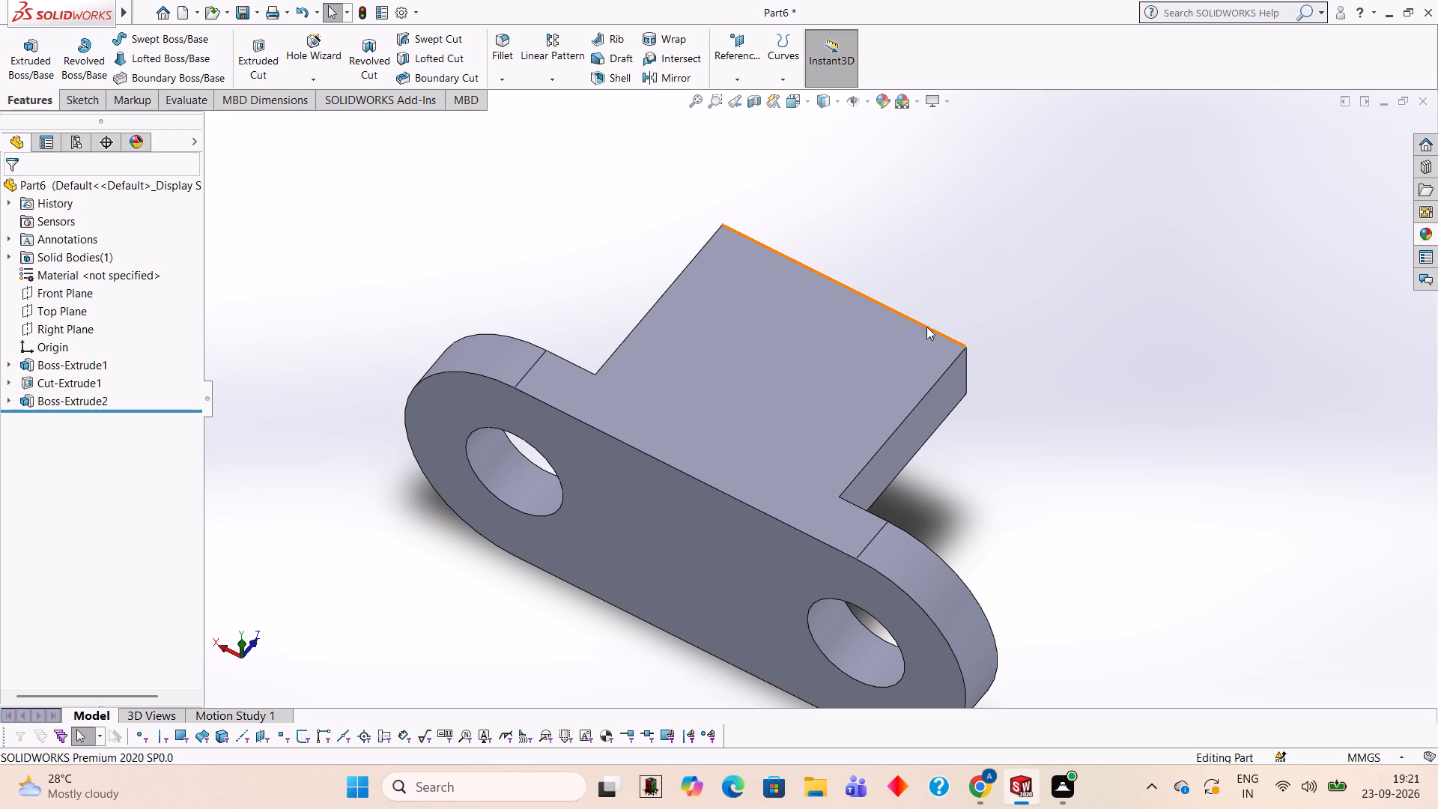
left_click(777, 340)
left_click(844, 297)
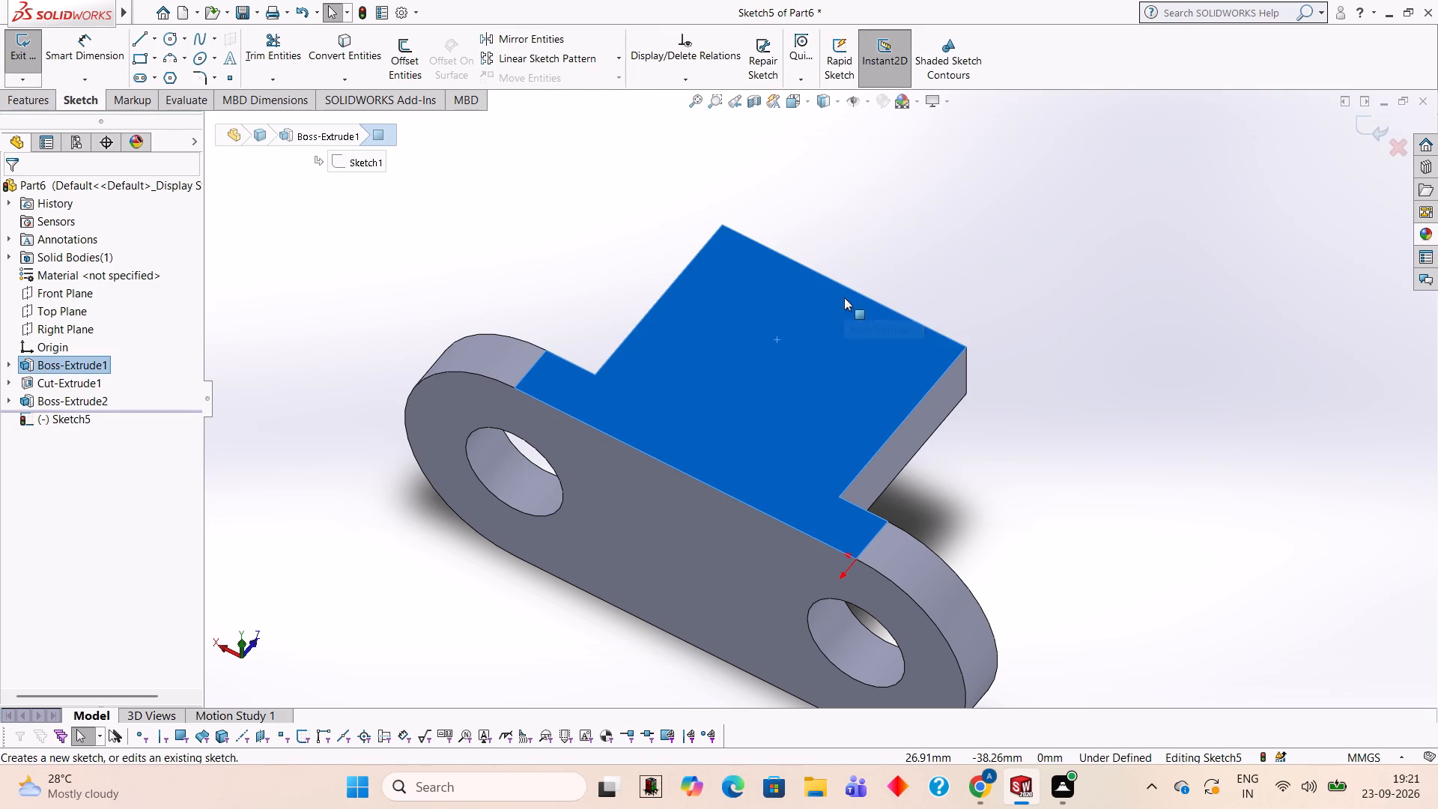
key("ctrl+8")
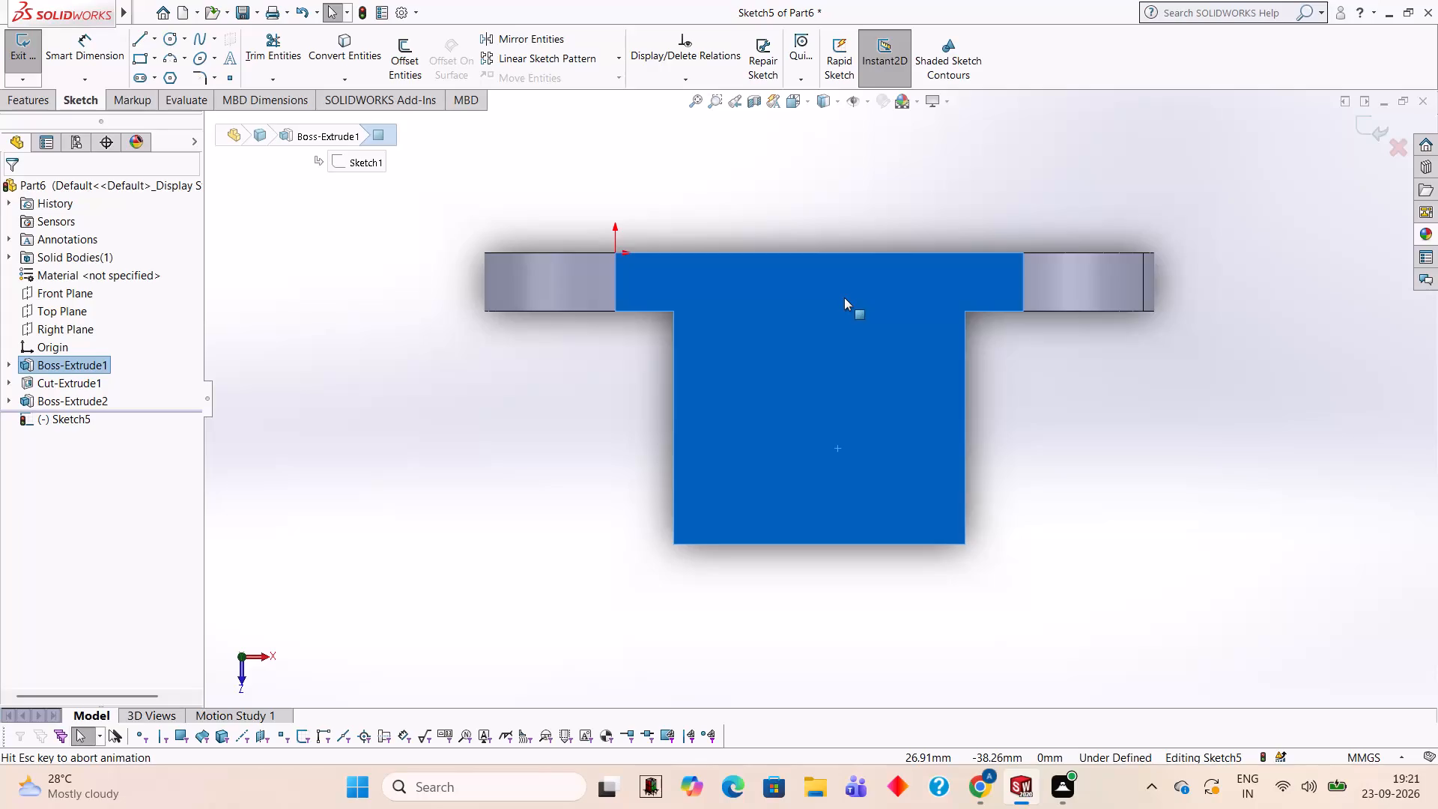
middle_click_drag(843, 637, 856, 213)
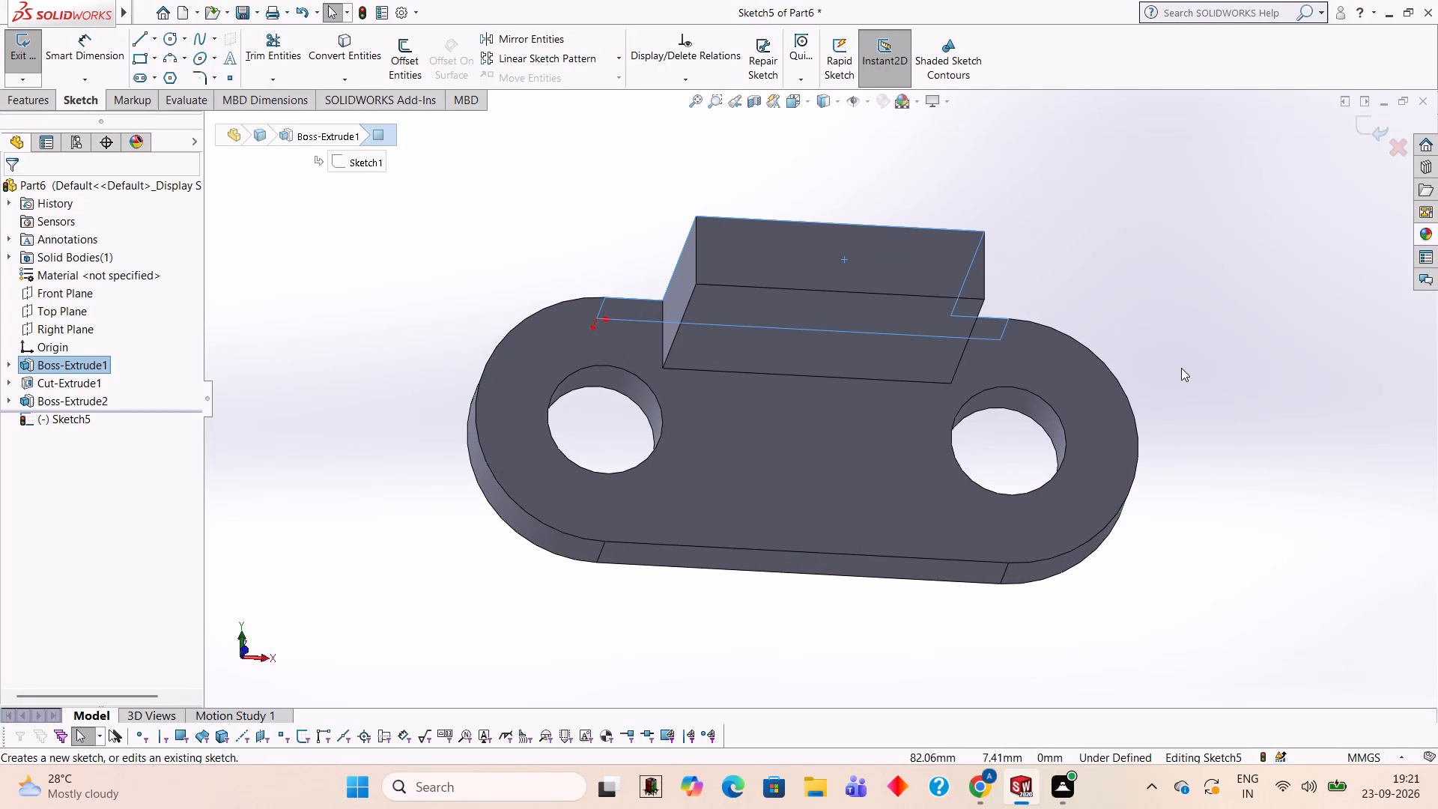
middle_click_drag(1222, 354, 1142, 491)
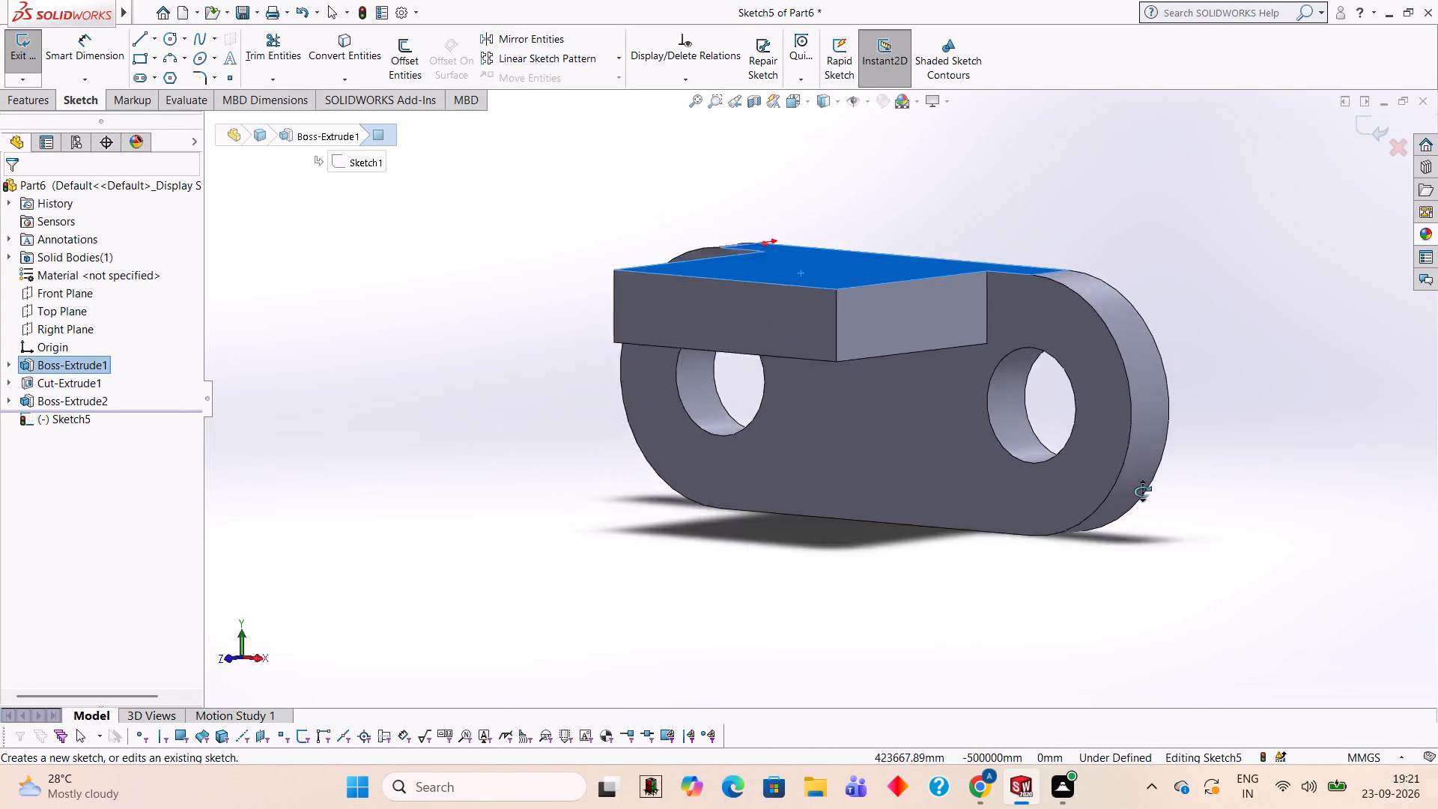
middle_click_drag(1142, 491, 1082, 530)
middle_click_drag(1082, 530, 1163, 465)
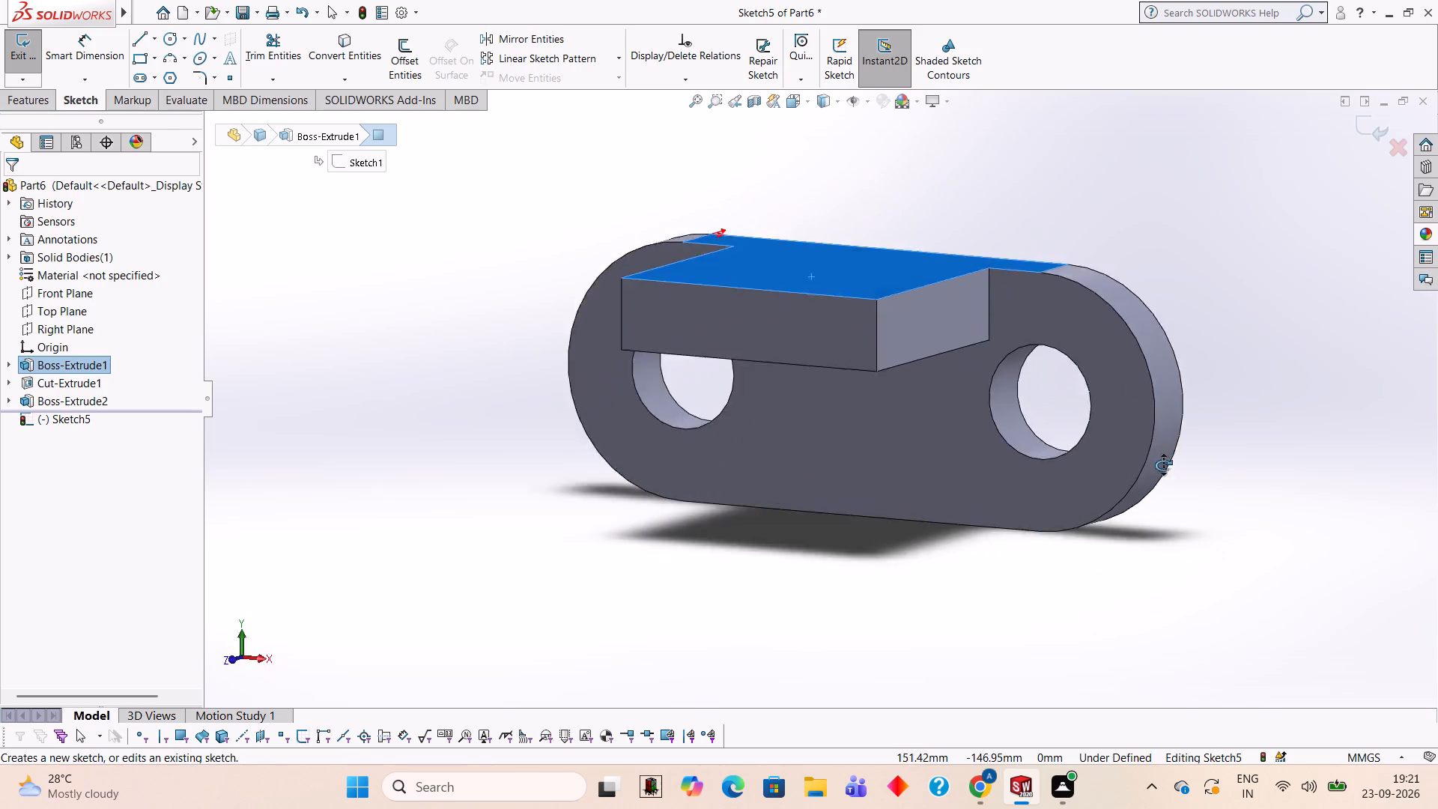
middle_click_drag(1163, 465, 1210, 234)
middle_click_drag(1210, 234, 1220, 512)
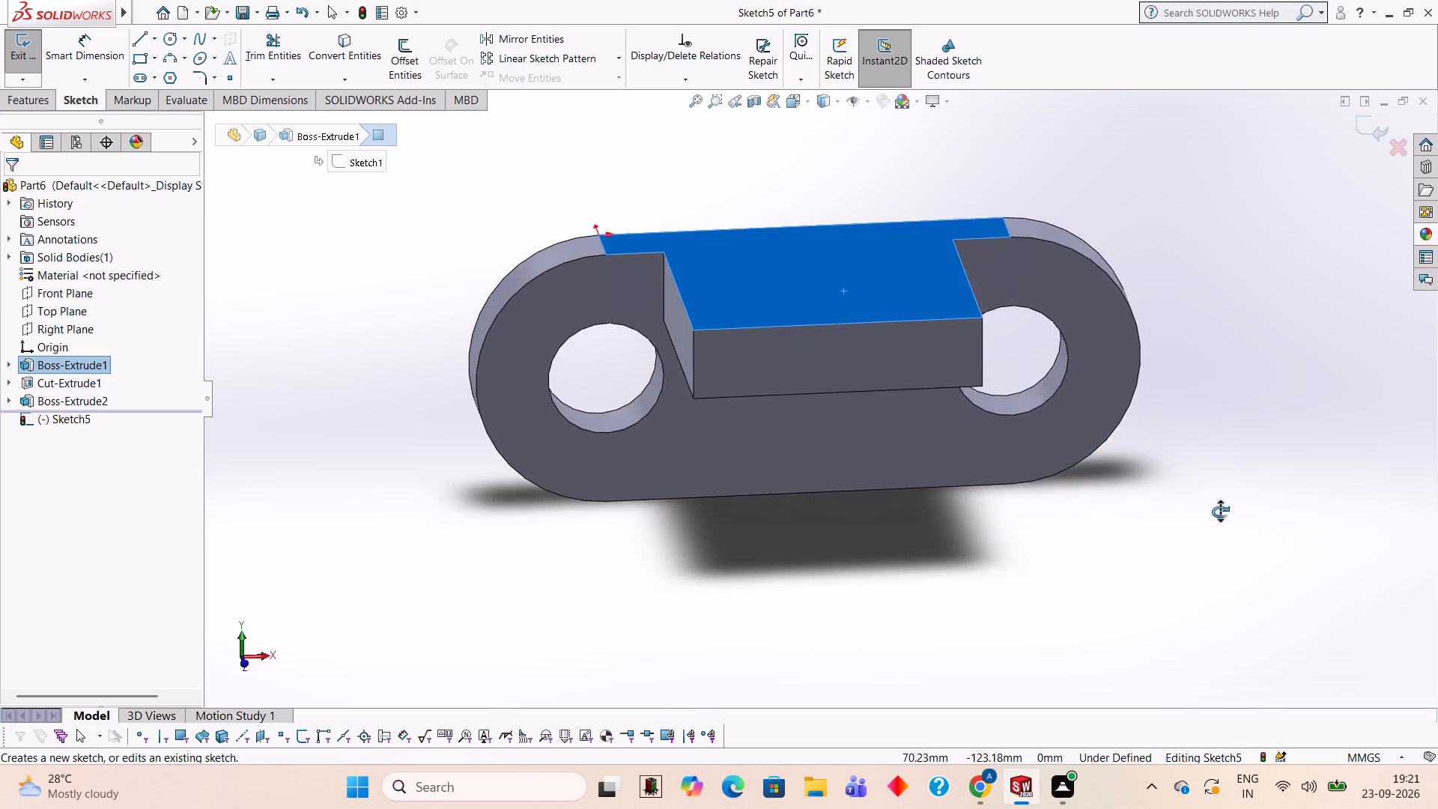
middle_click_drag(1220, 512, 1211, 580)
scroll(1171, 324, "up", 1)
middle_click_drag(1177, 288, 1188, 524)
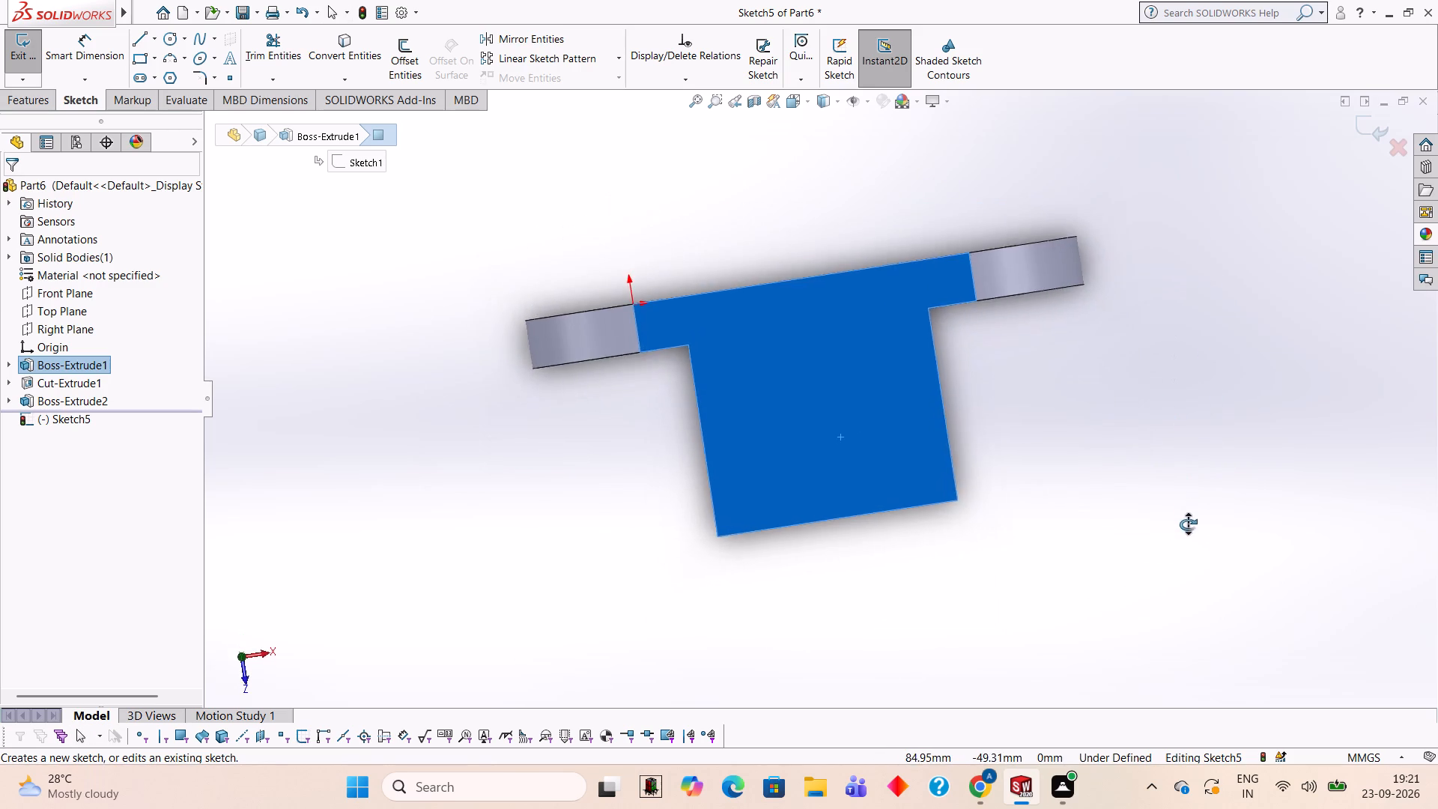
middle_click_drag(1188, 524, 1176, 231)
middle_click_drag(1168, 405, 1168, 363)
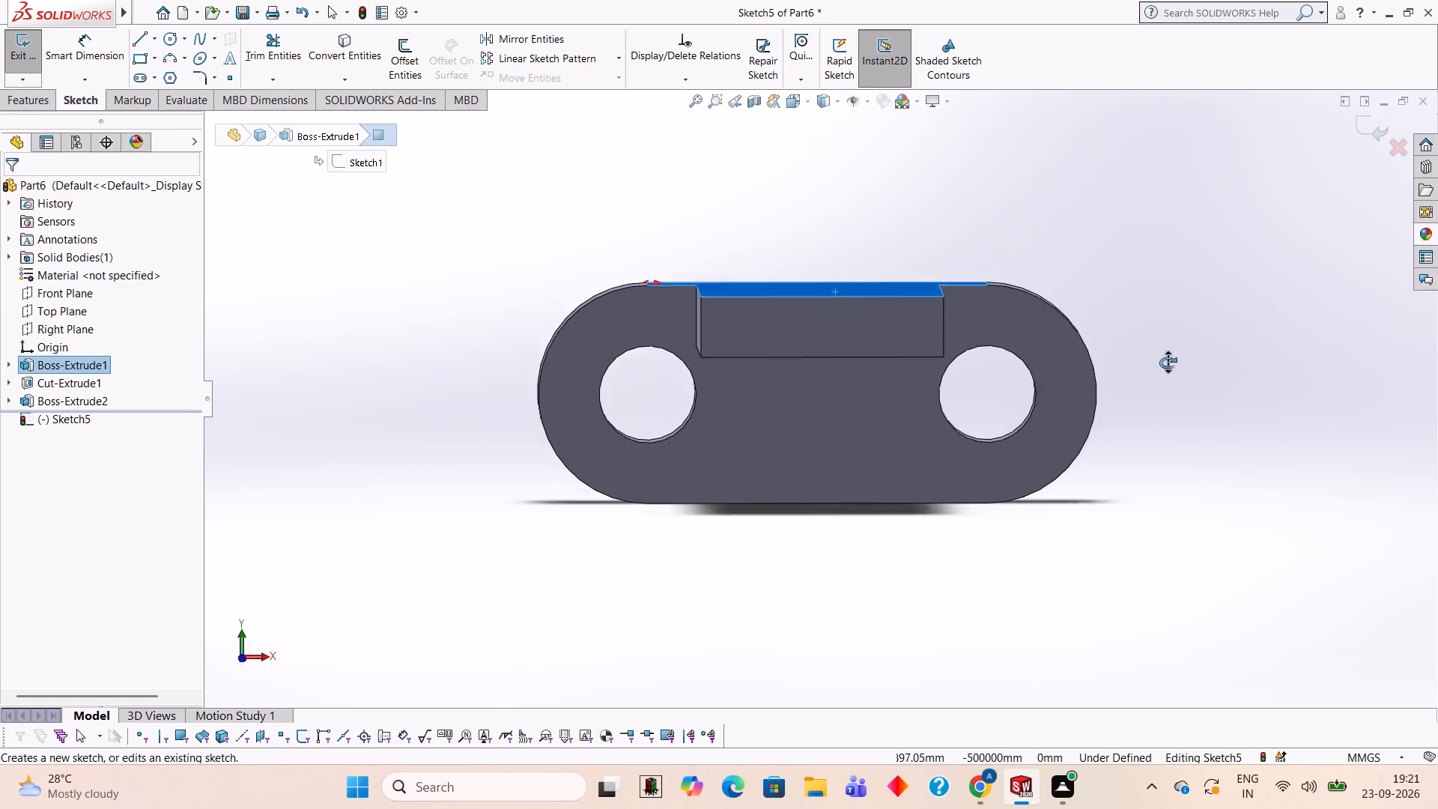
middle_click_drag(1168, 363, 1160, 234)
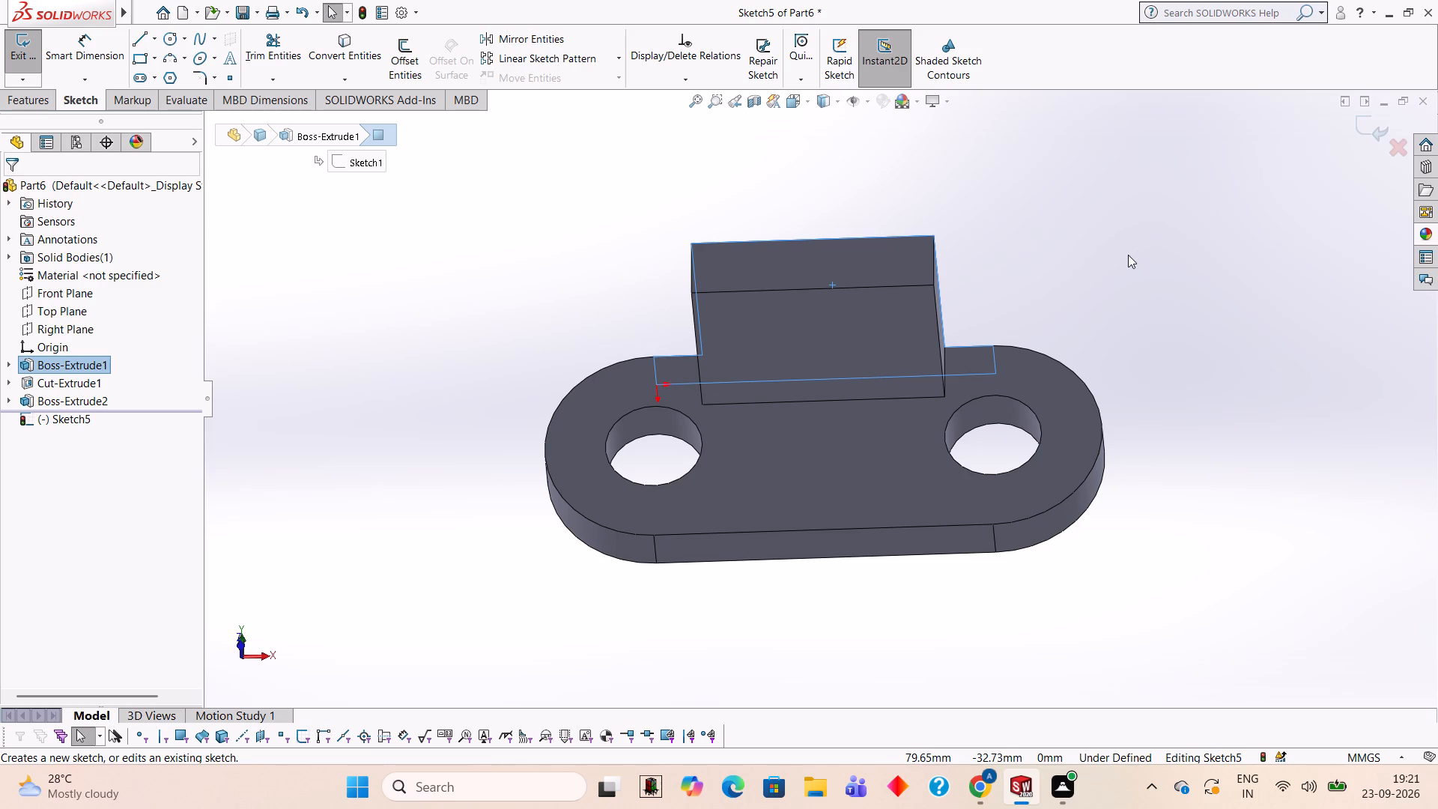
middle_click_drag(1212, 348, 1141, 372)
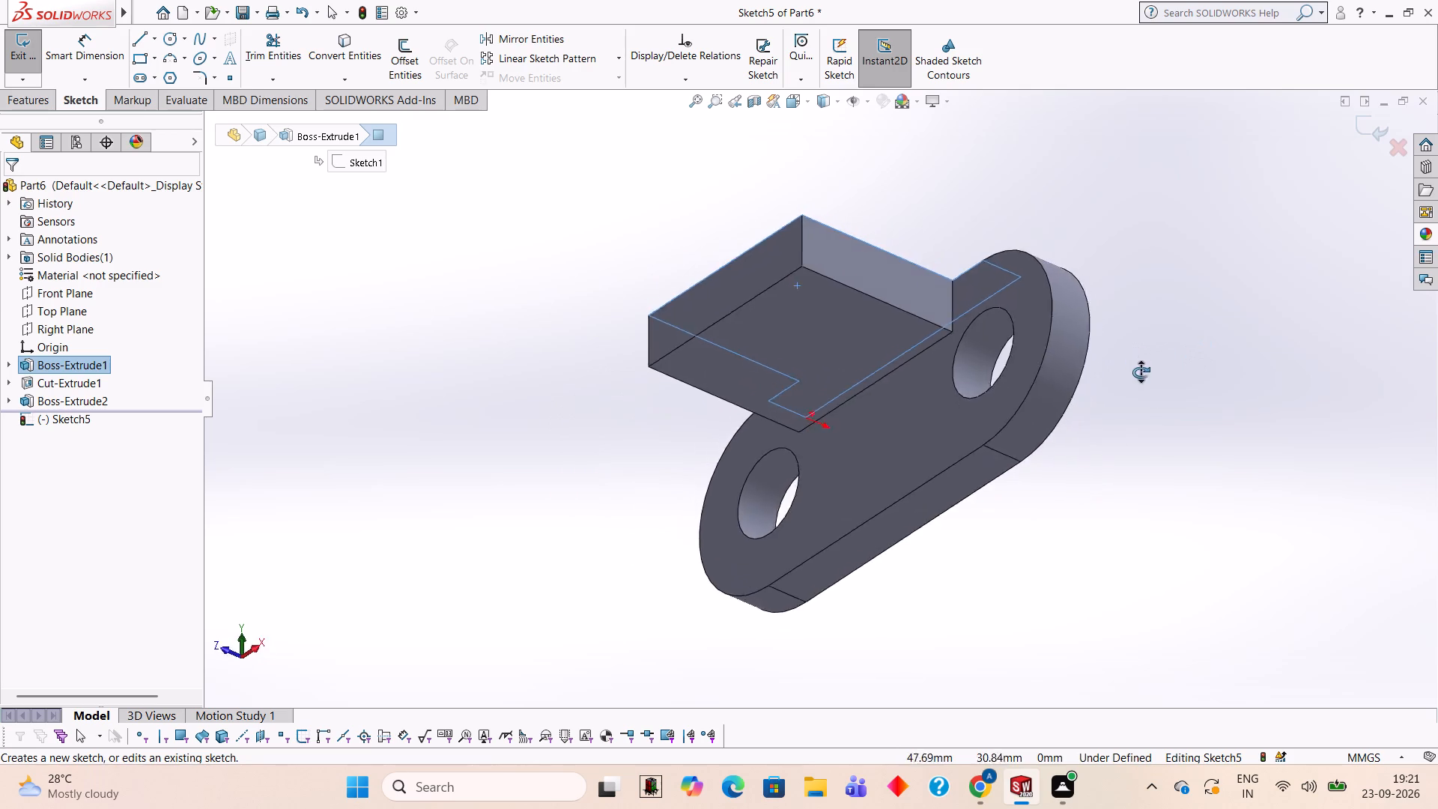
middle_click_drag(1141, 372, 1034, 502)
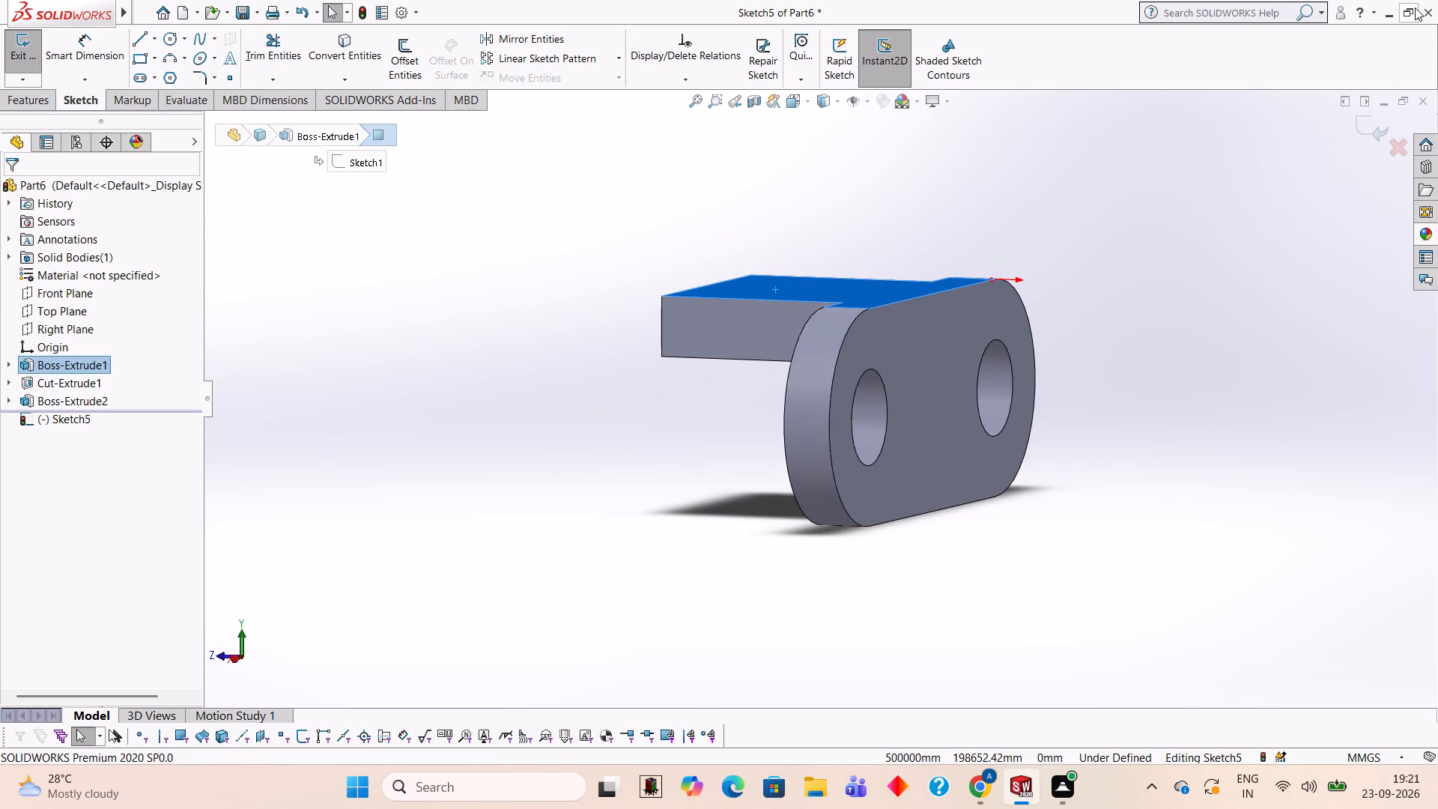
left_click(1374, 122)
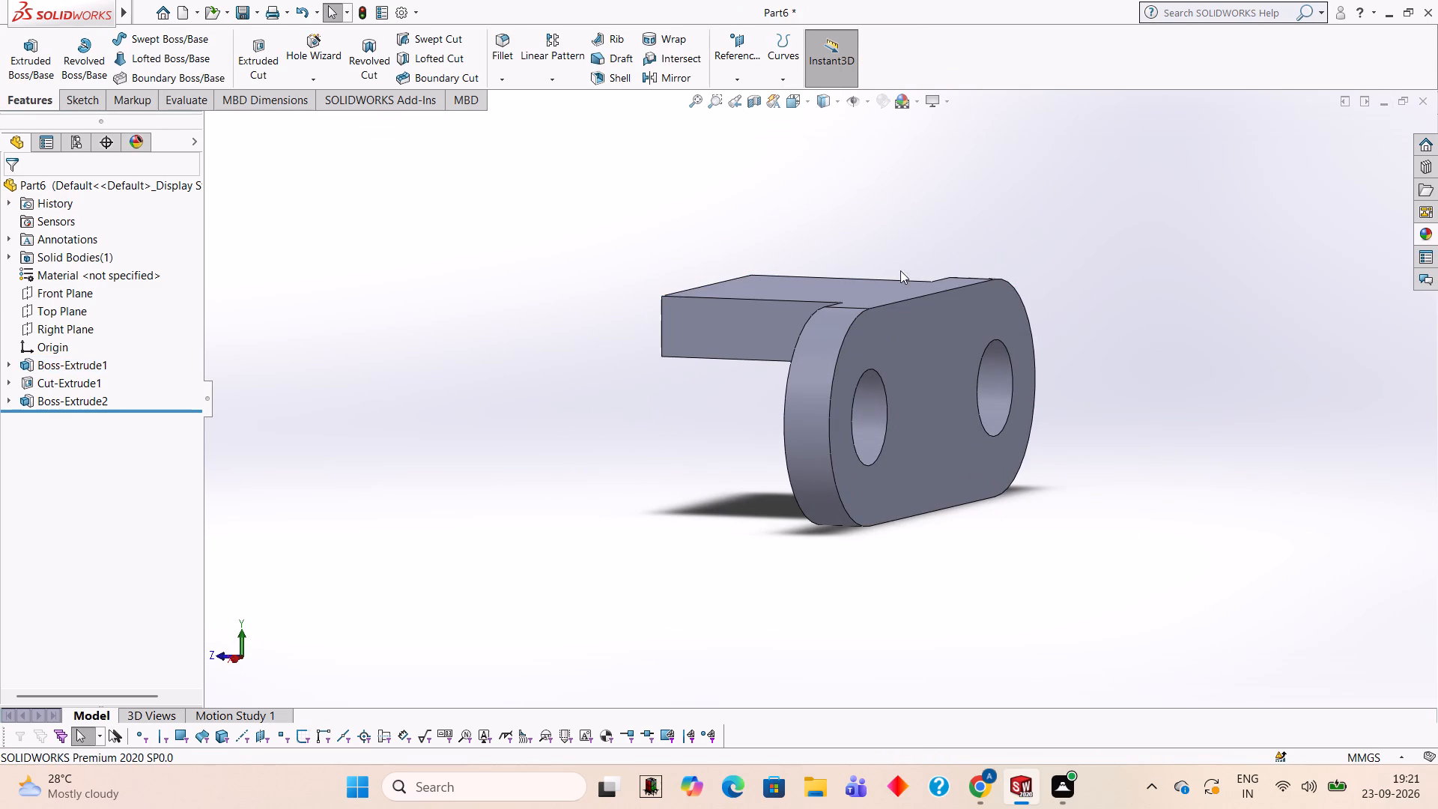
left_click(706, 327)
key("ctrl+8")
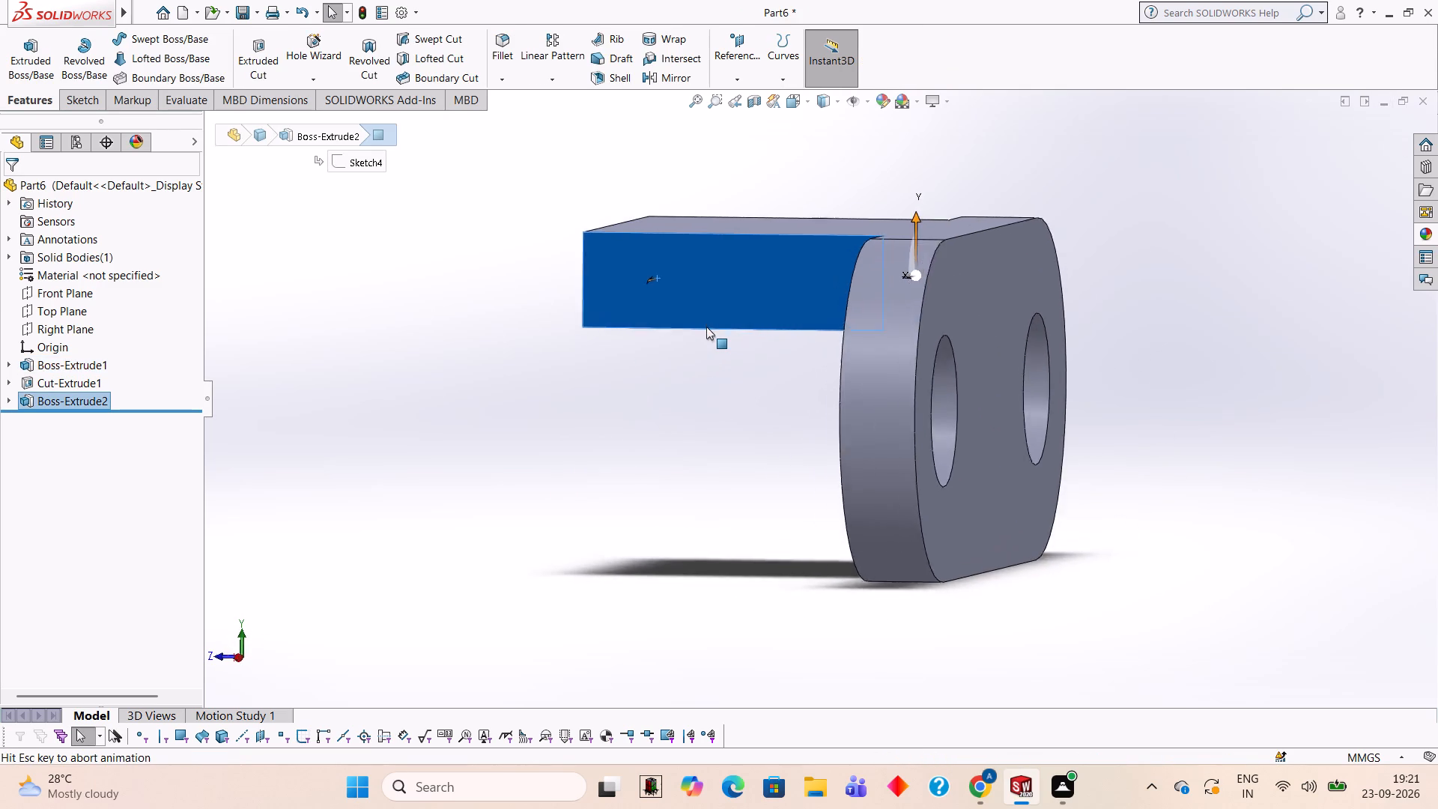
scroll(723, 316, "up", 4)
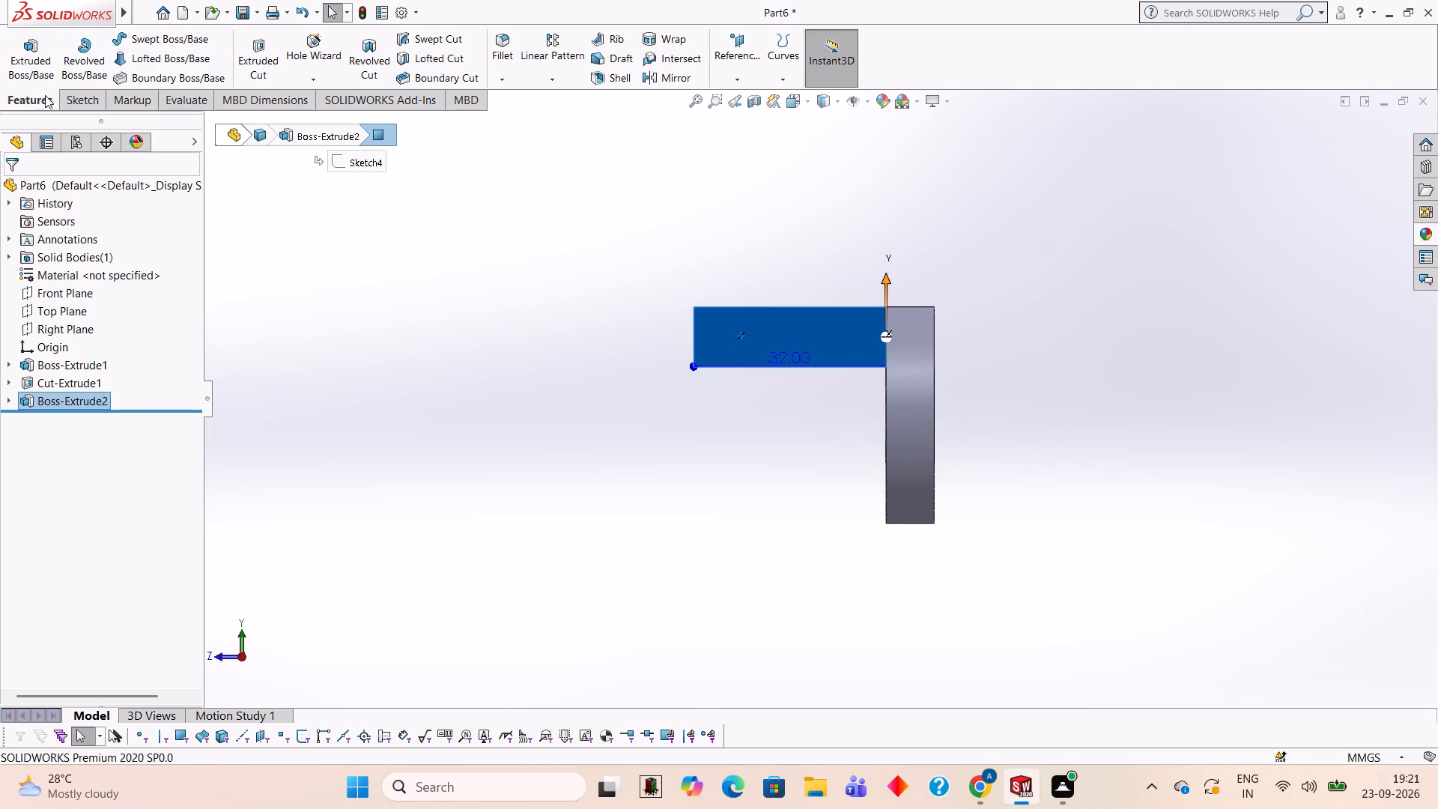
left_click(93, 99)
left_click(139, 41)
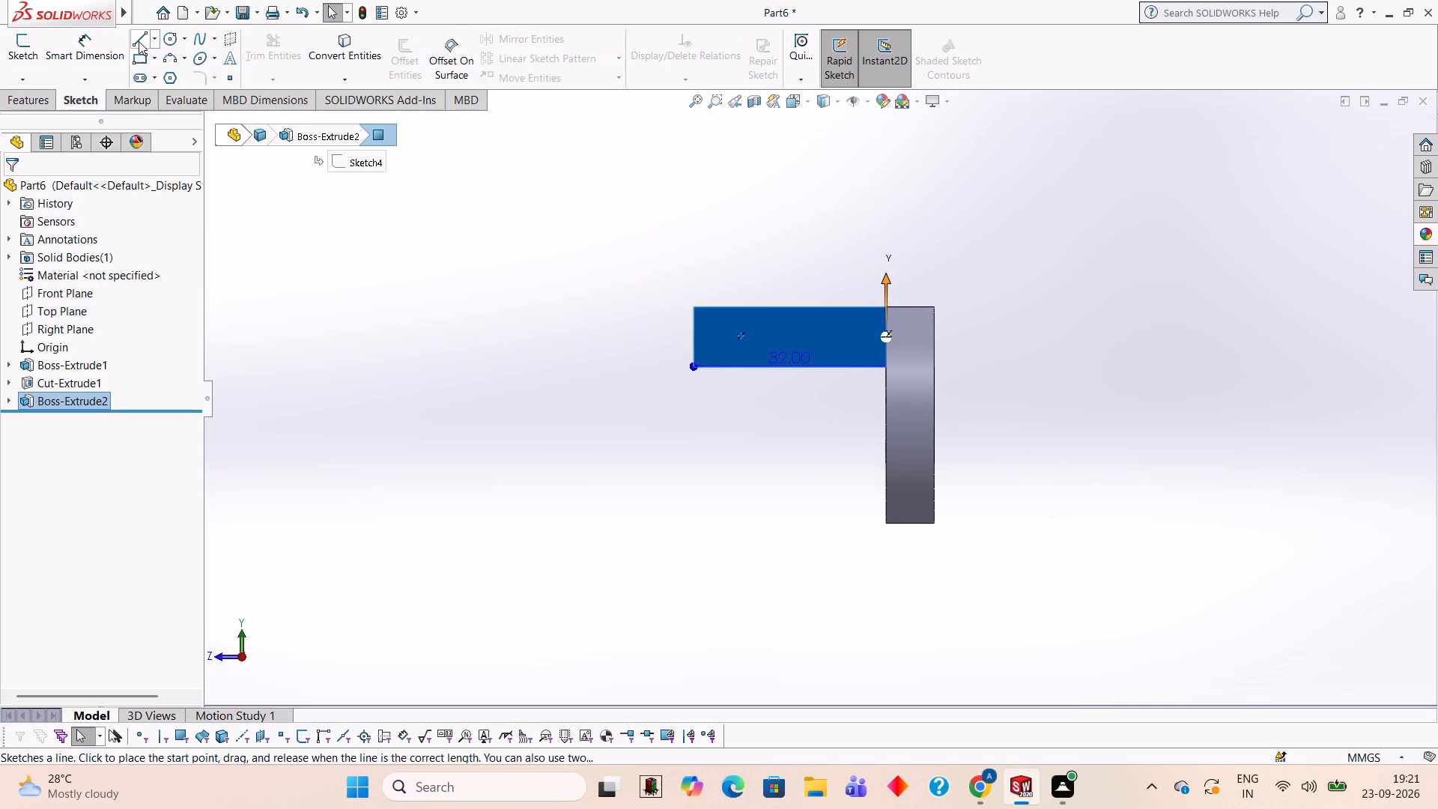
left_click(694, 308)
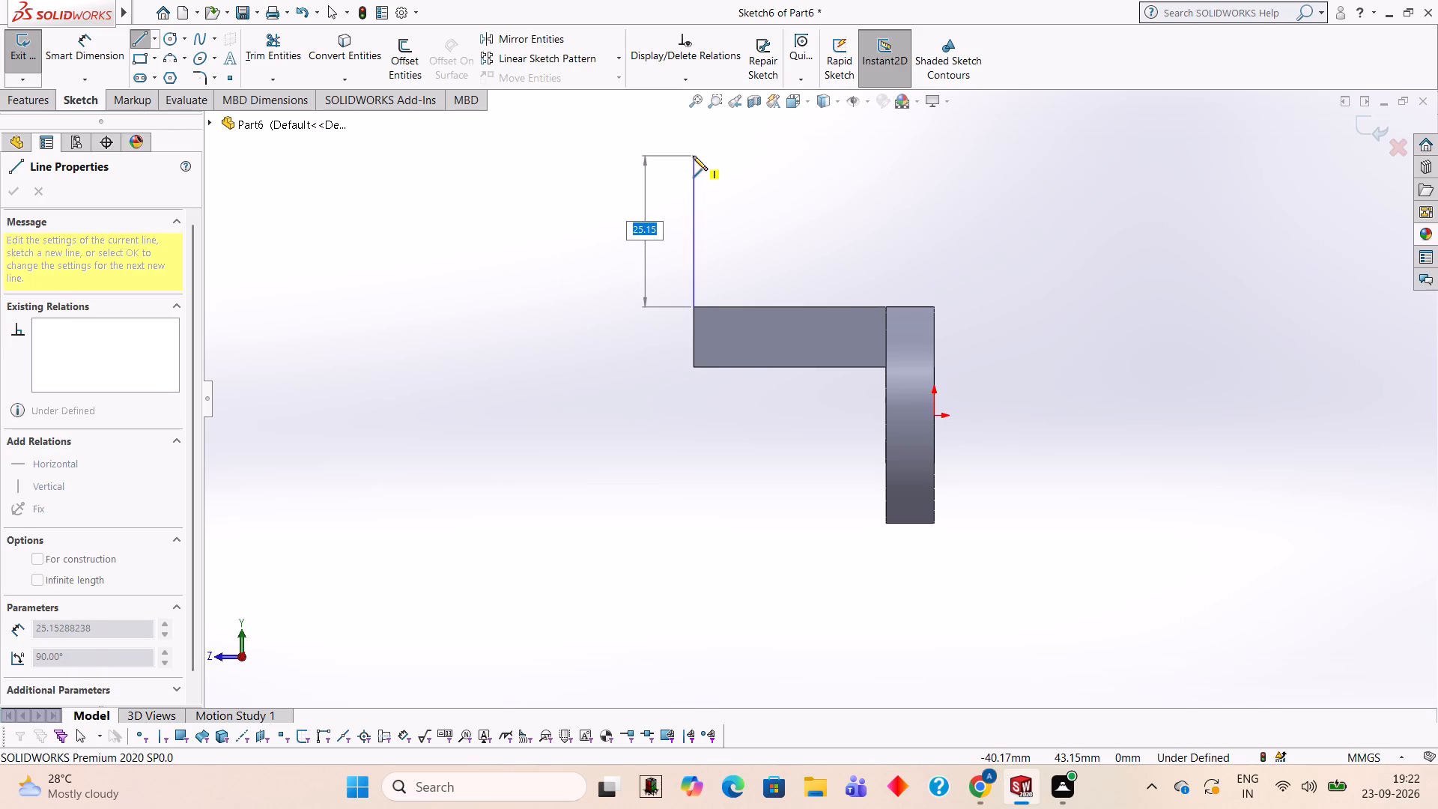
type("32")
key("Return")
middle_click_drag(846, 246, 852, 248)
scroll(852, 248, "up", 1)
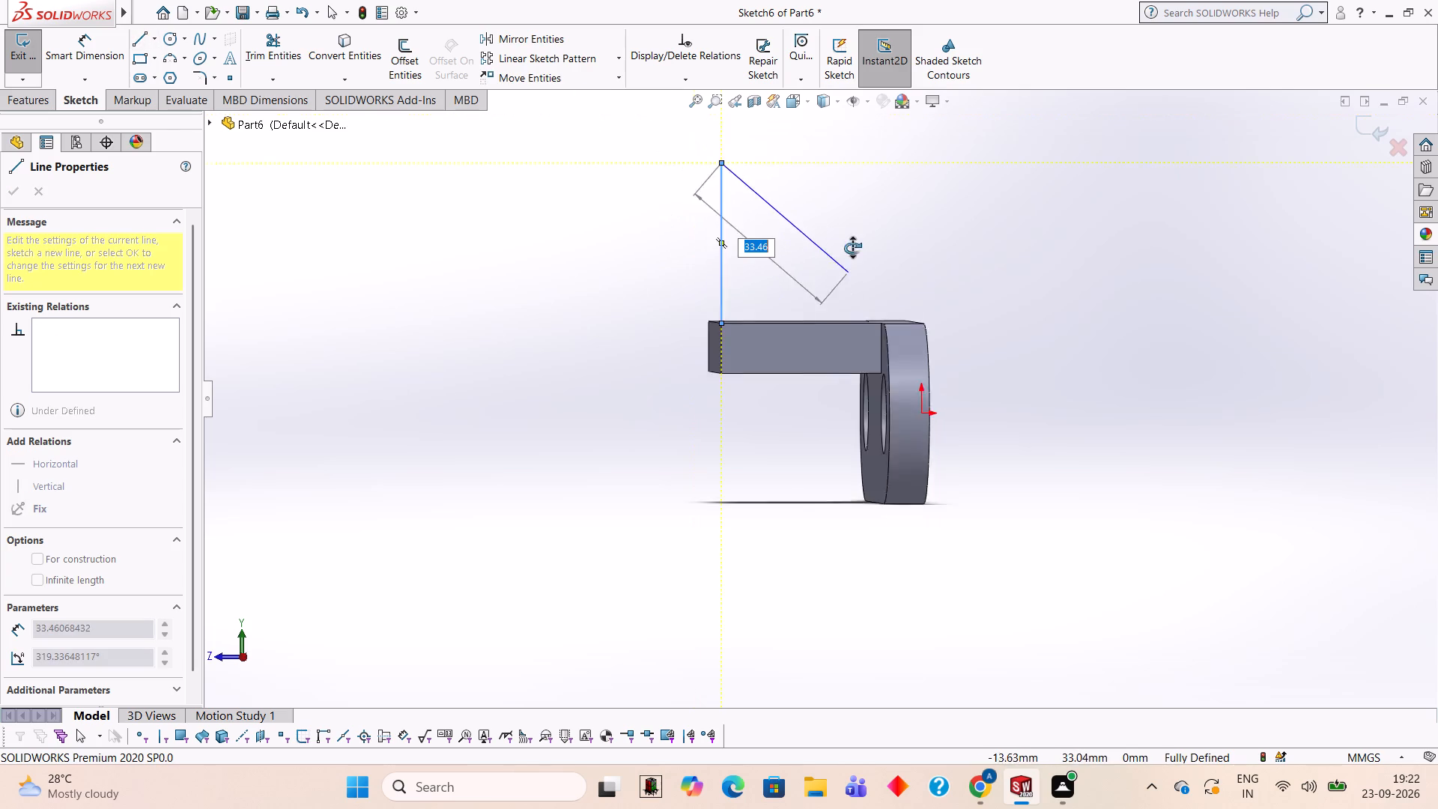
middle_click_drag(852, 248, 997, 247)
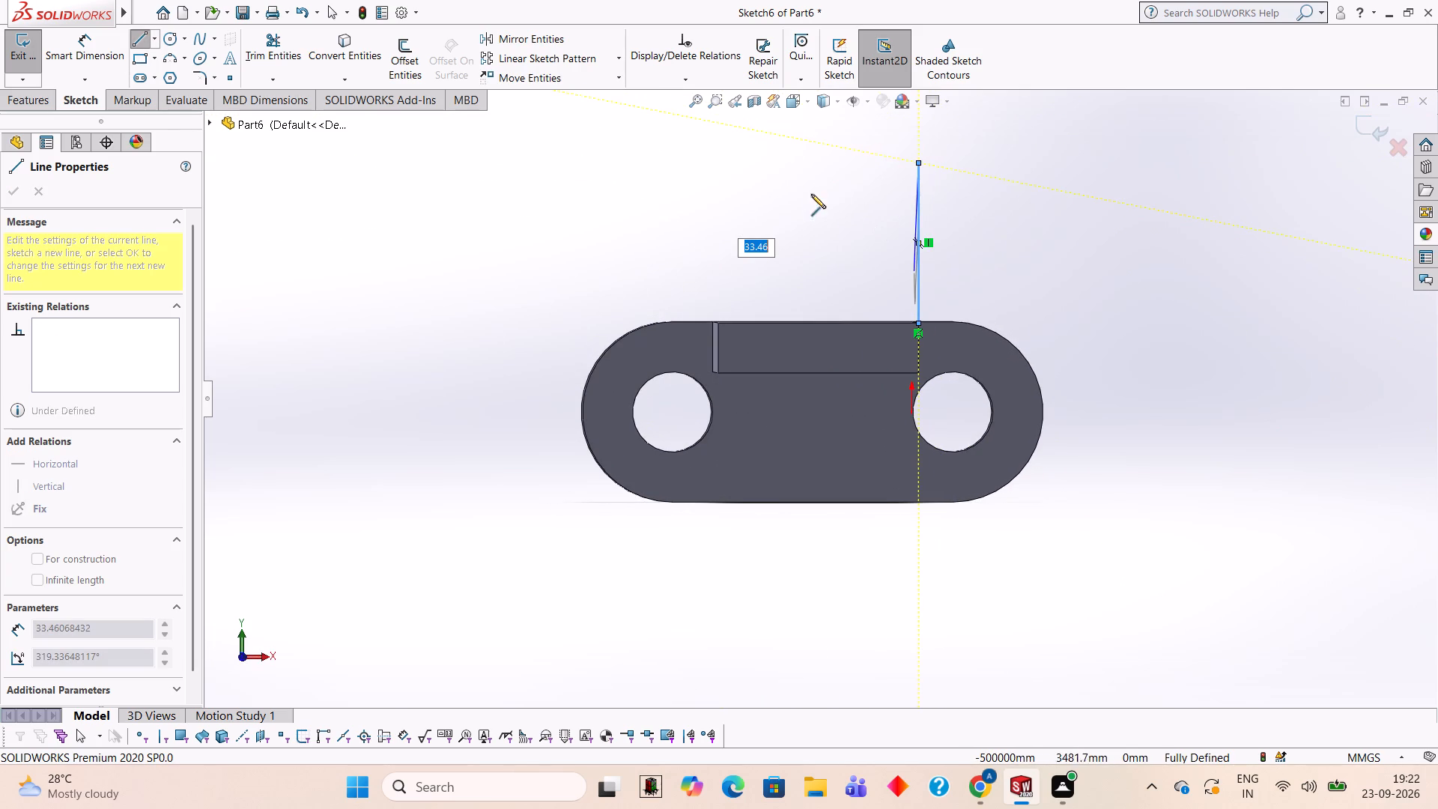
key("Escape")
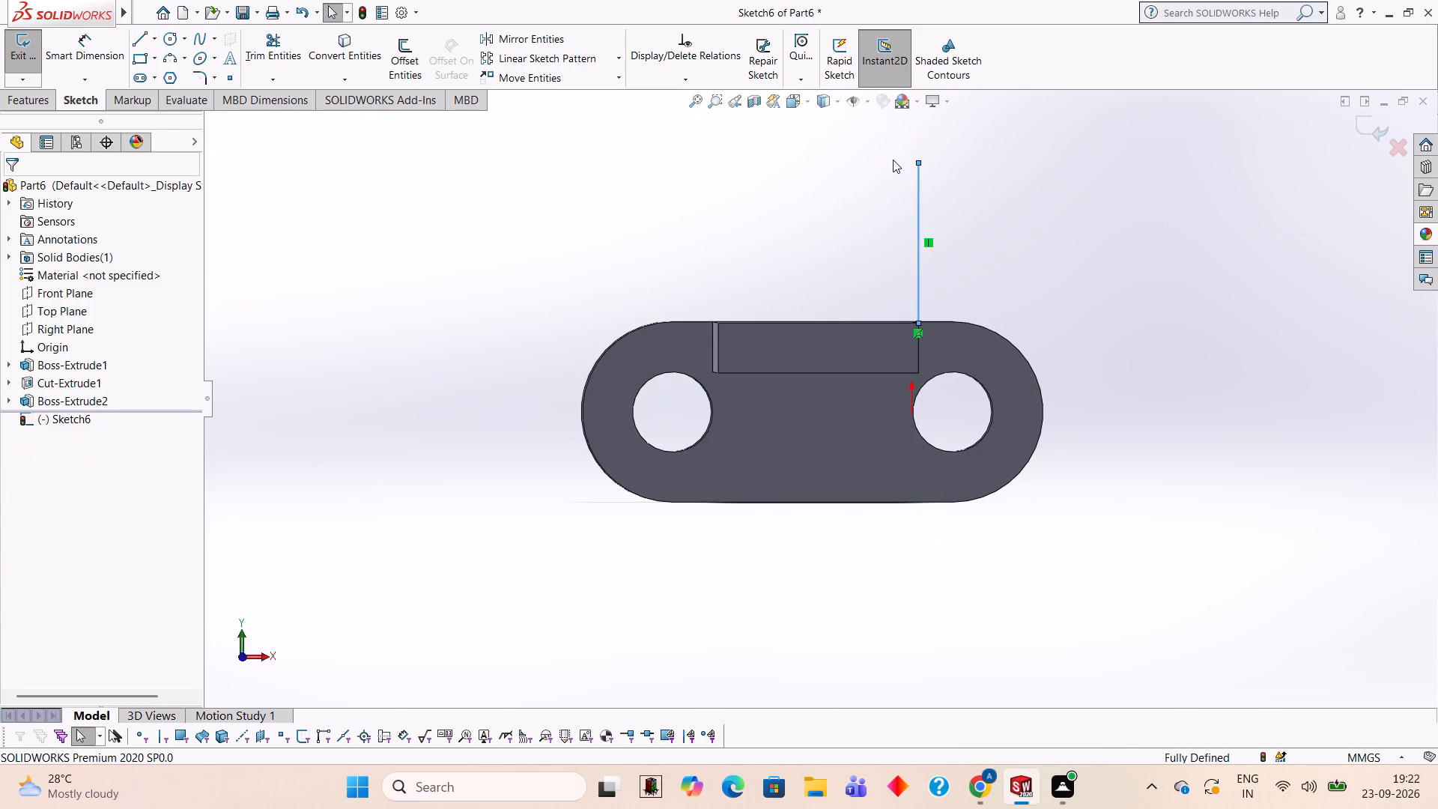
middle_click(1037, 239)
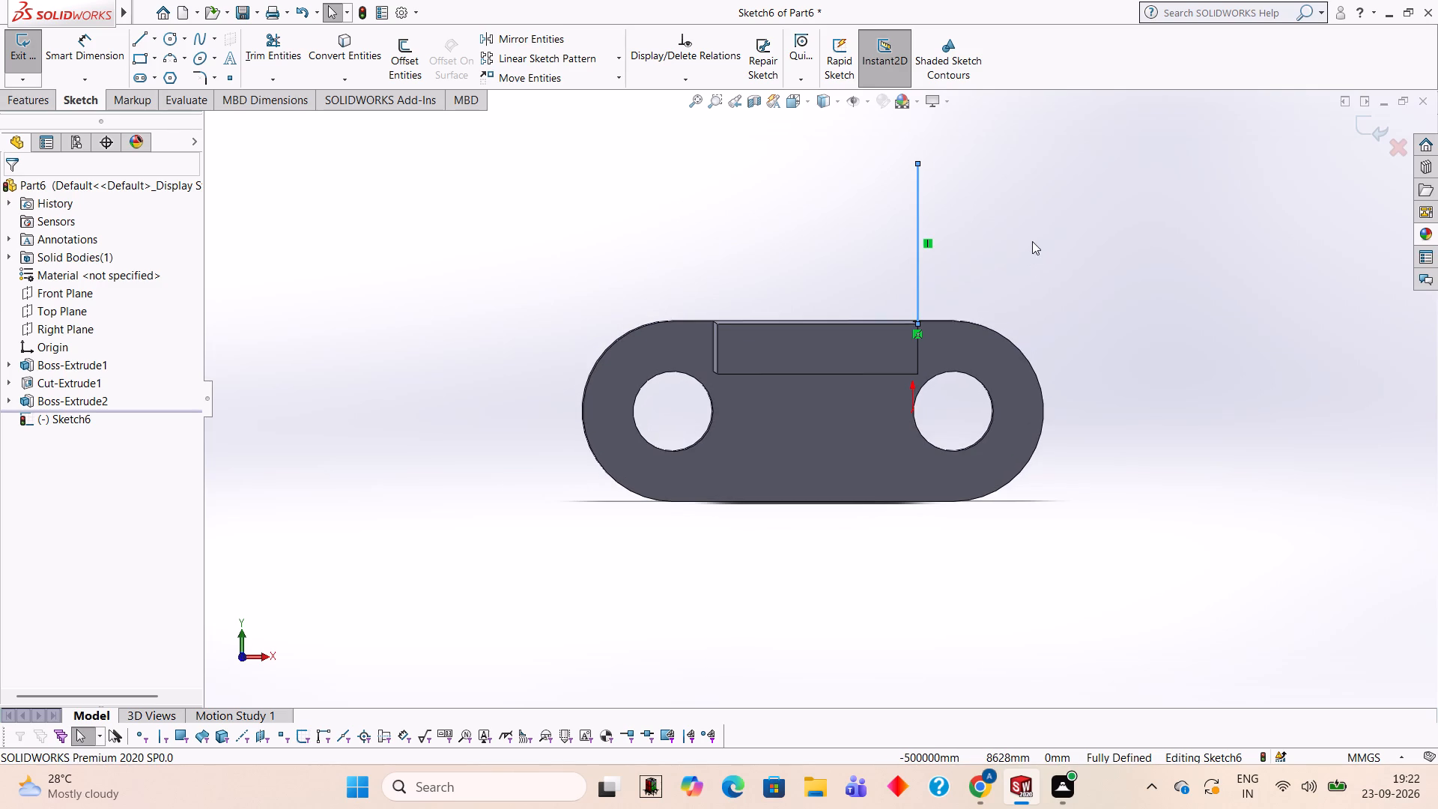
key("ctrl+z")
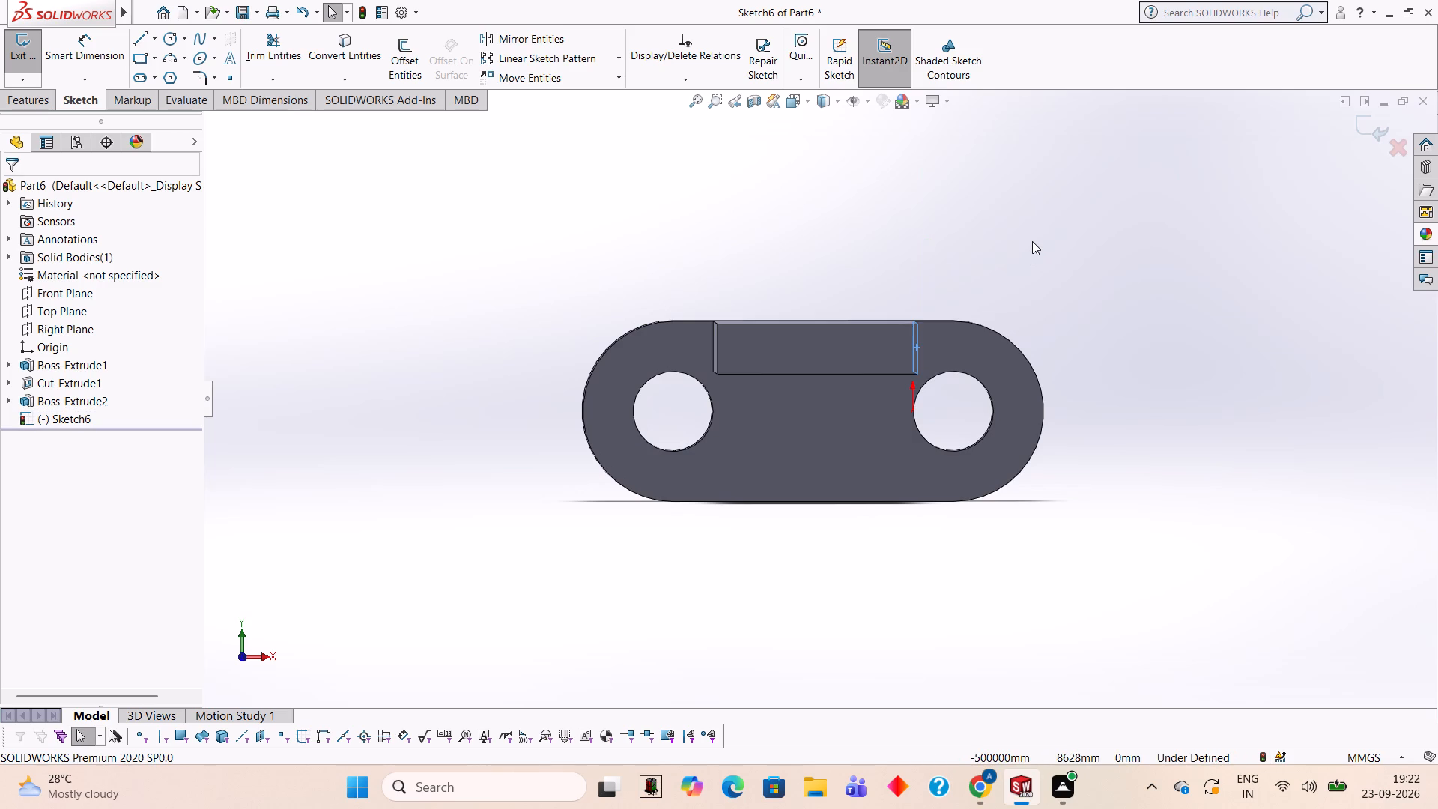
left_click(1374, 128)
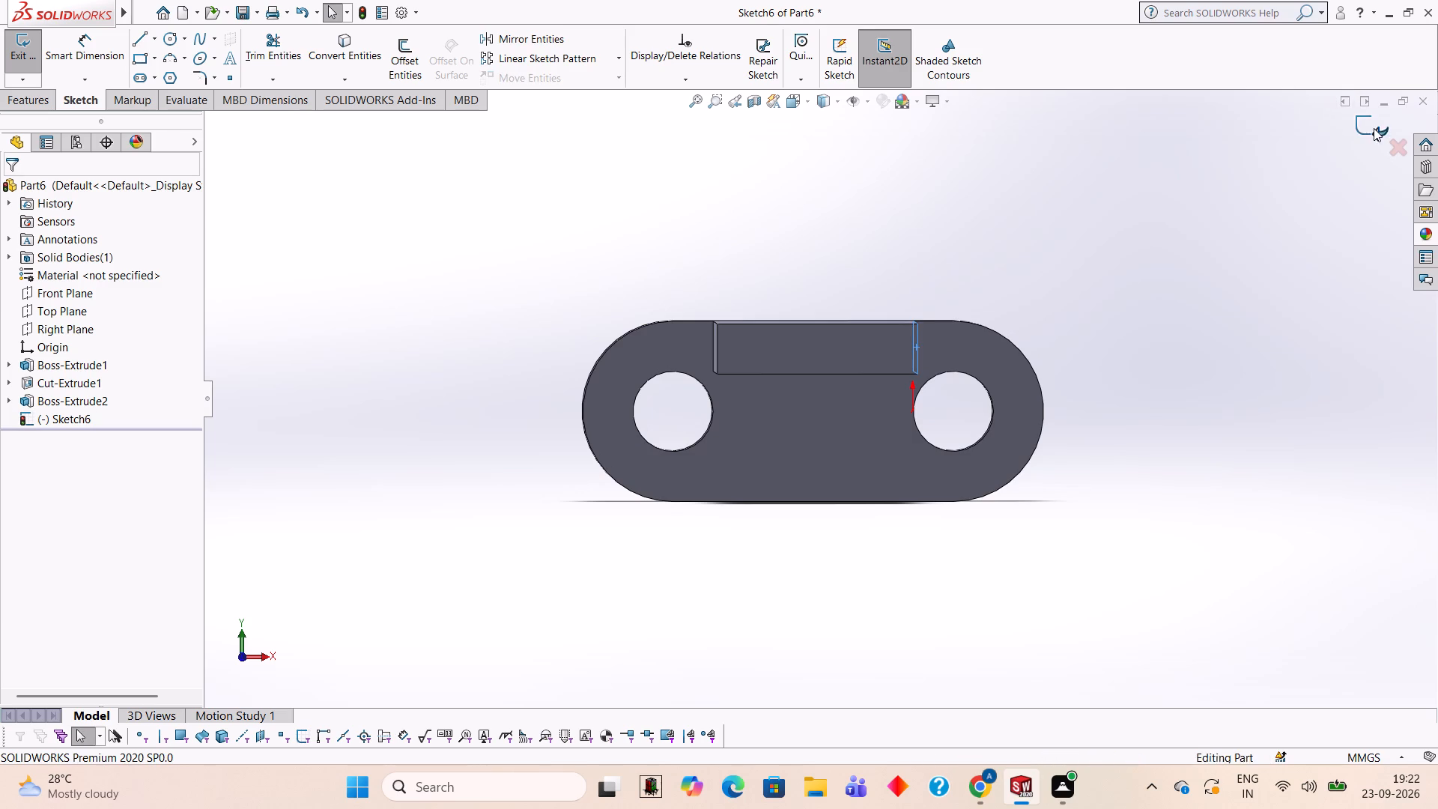
Start a sketch on the projecting block's front face and draw a 32 mm vertical line upward from its top edge's midpoint.
left_click(852, 354)
left_click(925, 312)
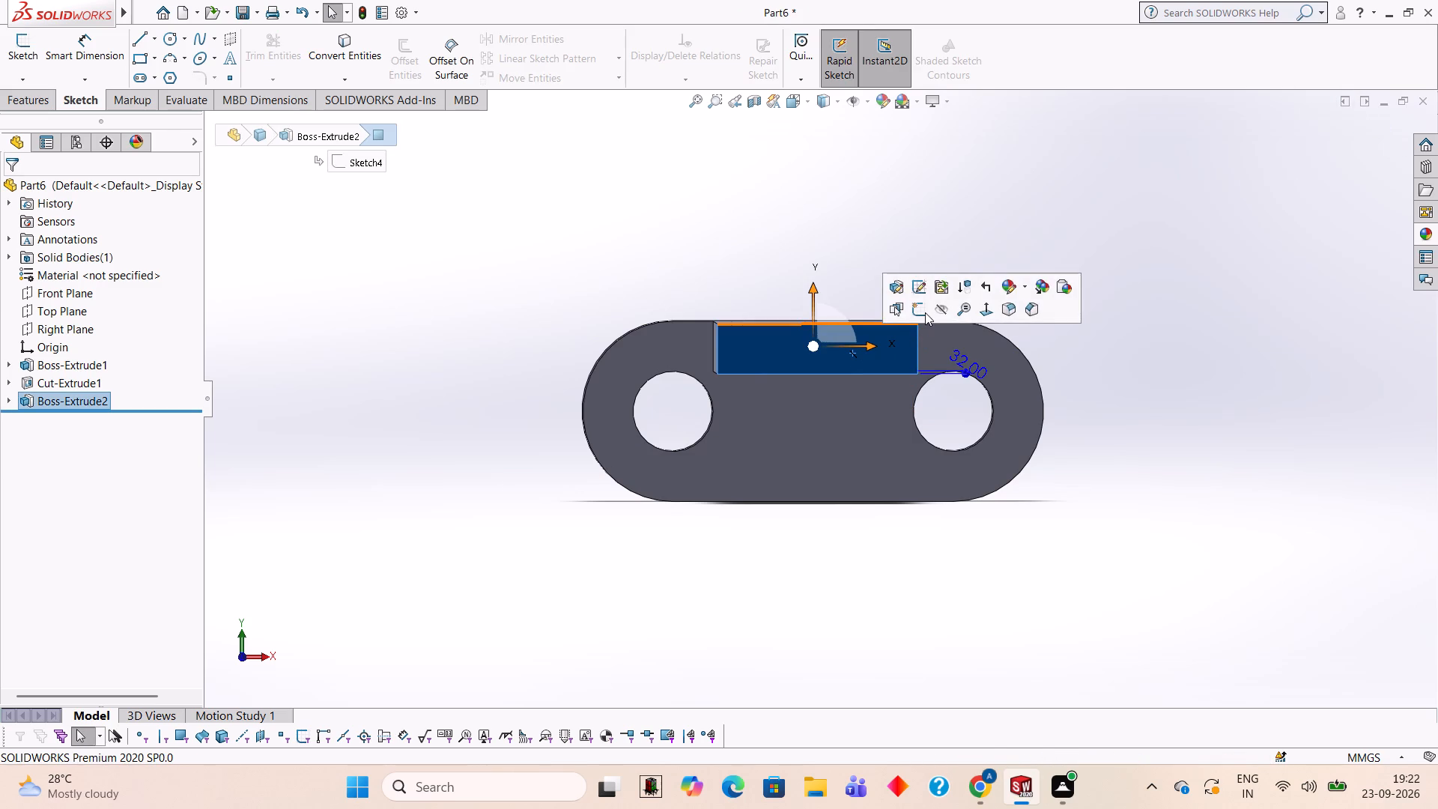
key("ctrl+8")
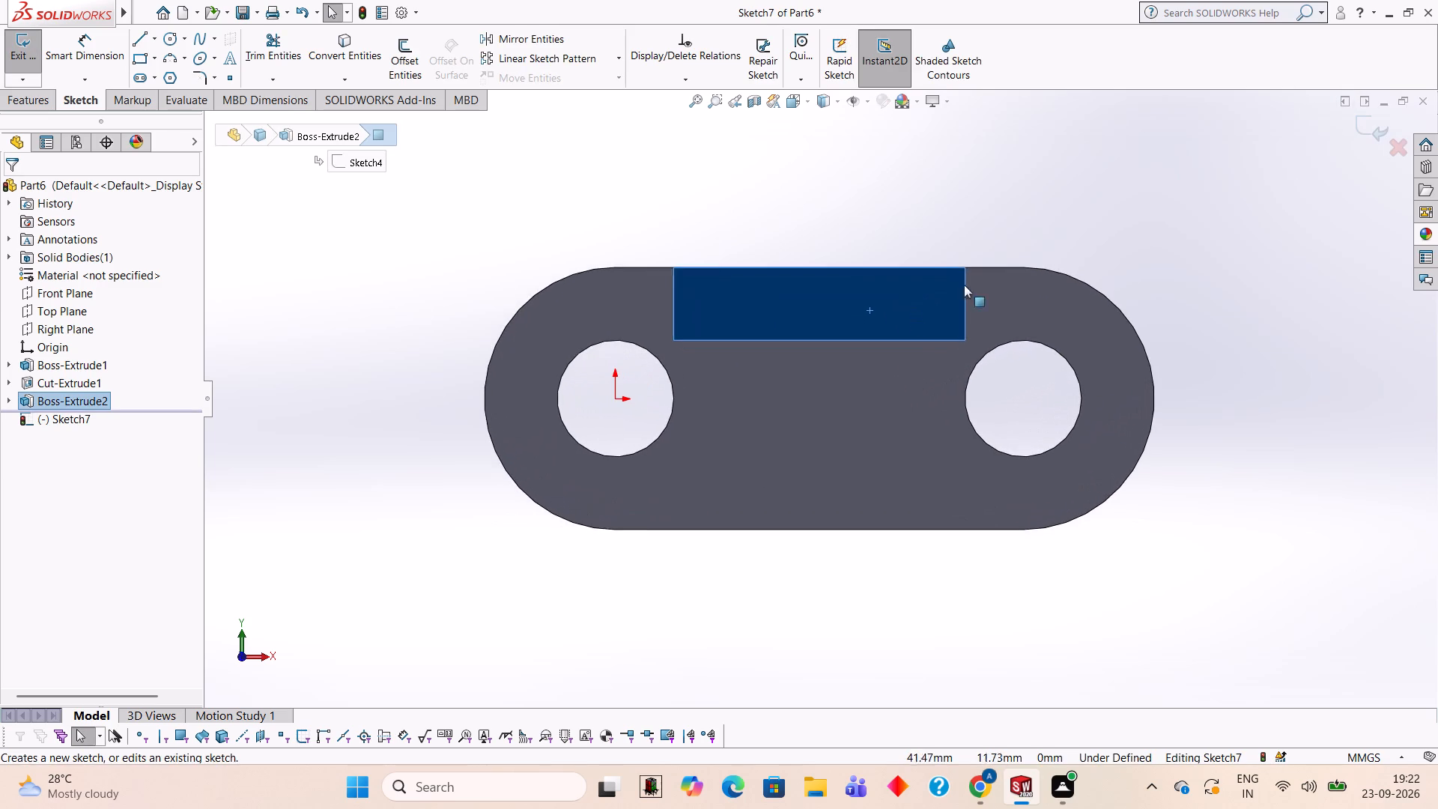
scroll(950, 255, "up", 2)
scroll(288, 226, "down", 1)
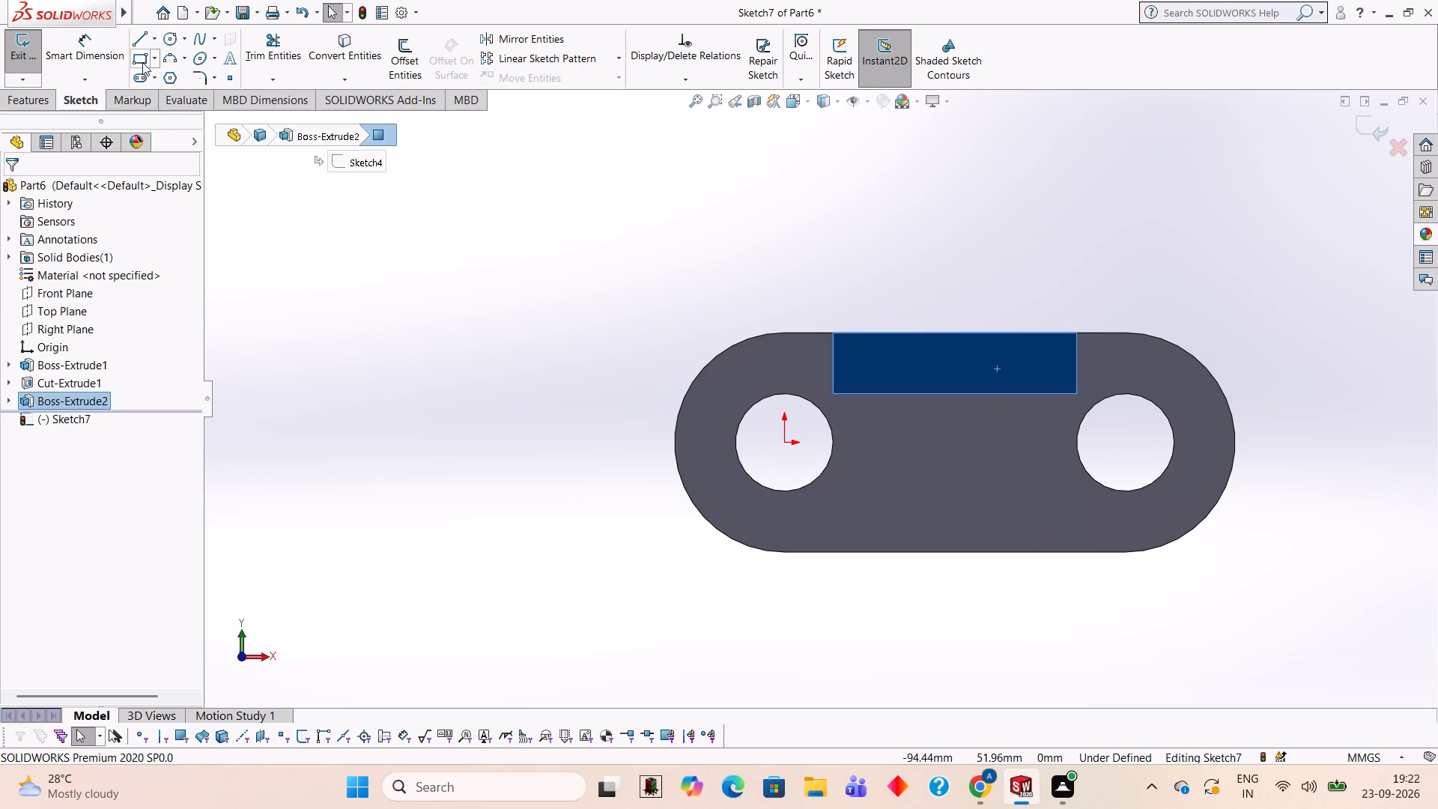
left_click(143, 38)
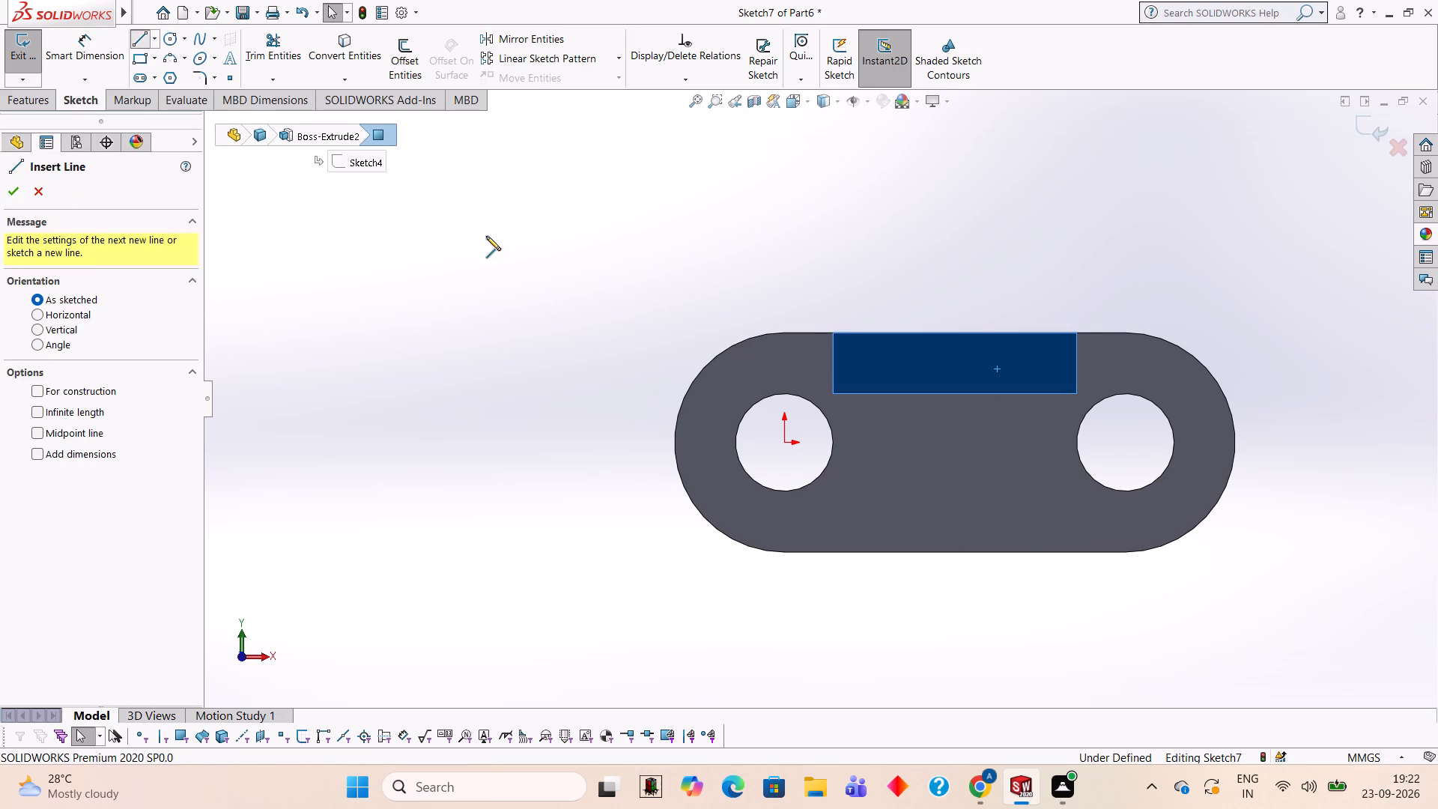
left_click(953, 331)
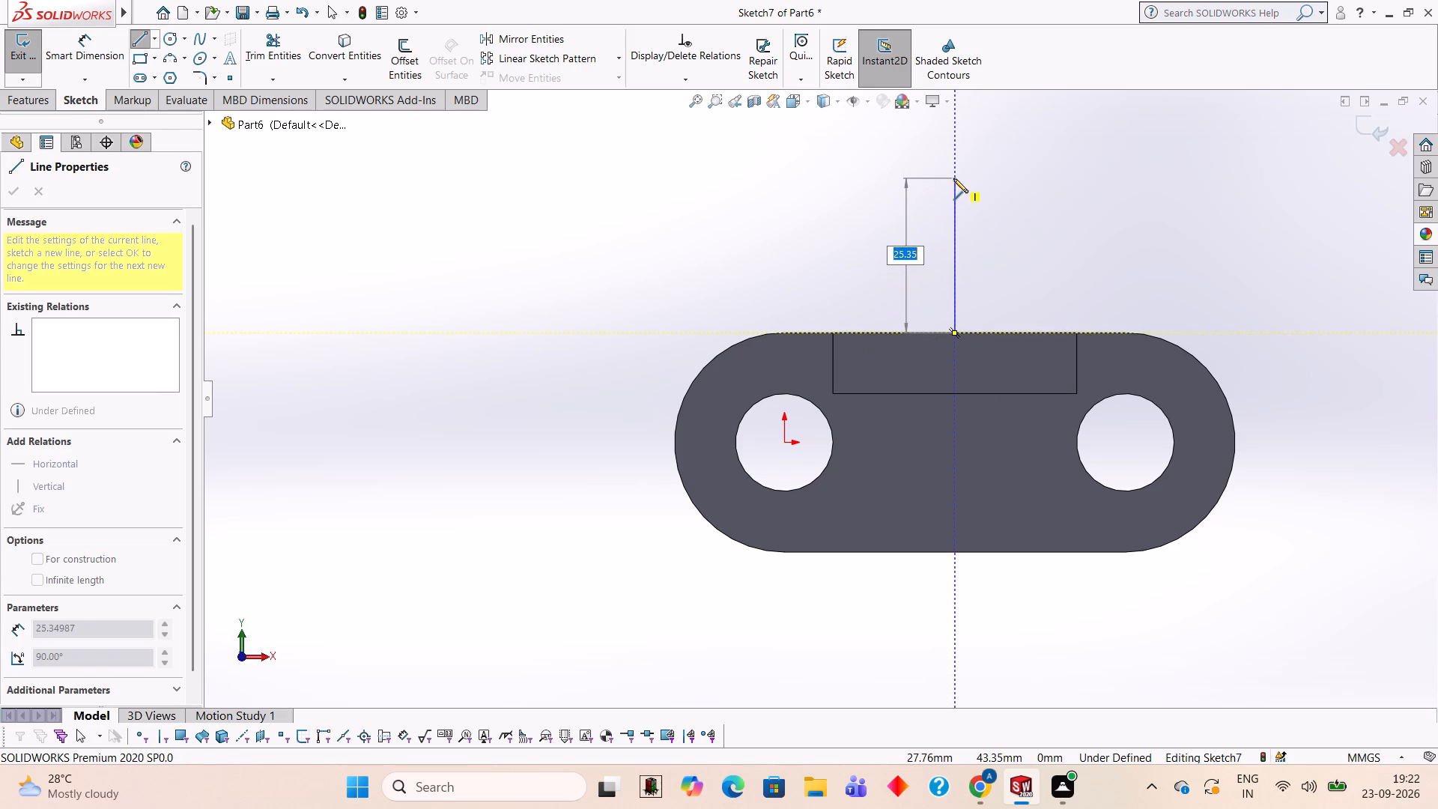
type("32")
key("Return")
Draw a circle of 15 mm radius centred on the vertical line's upper endpoint.
scroll(958, 172, "up", 1)
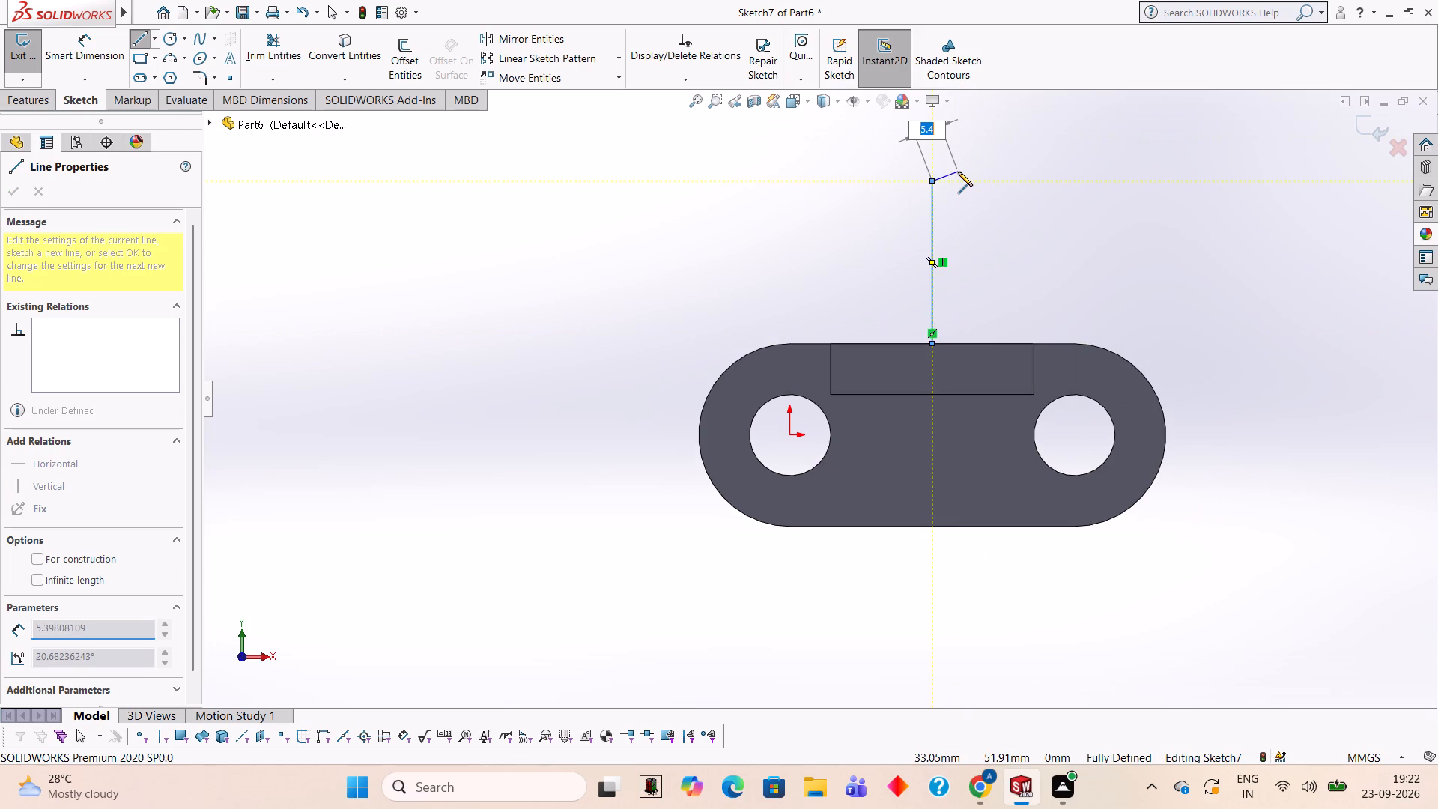
left_click(168, 35)
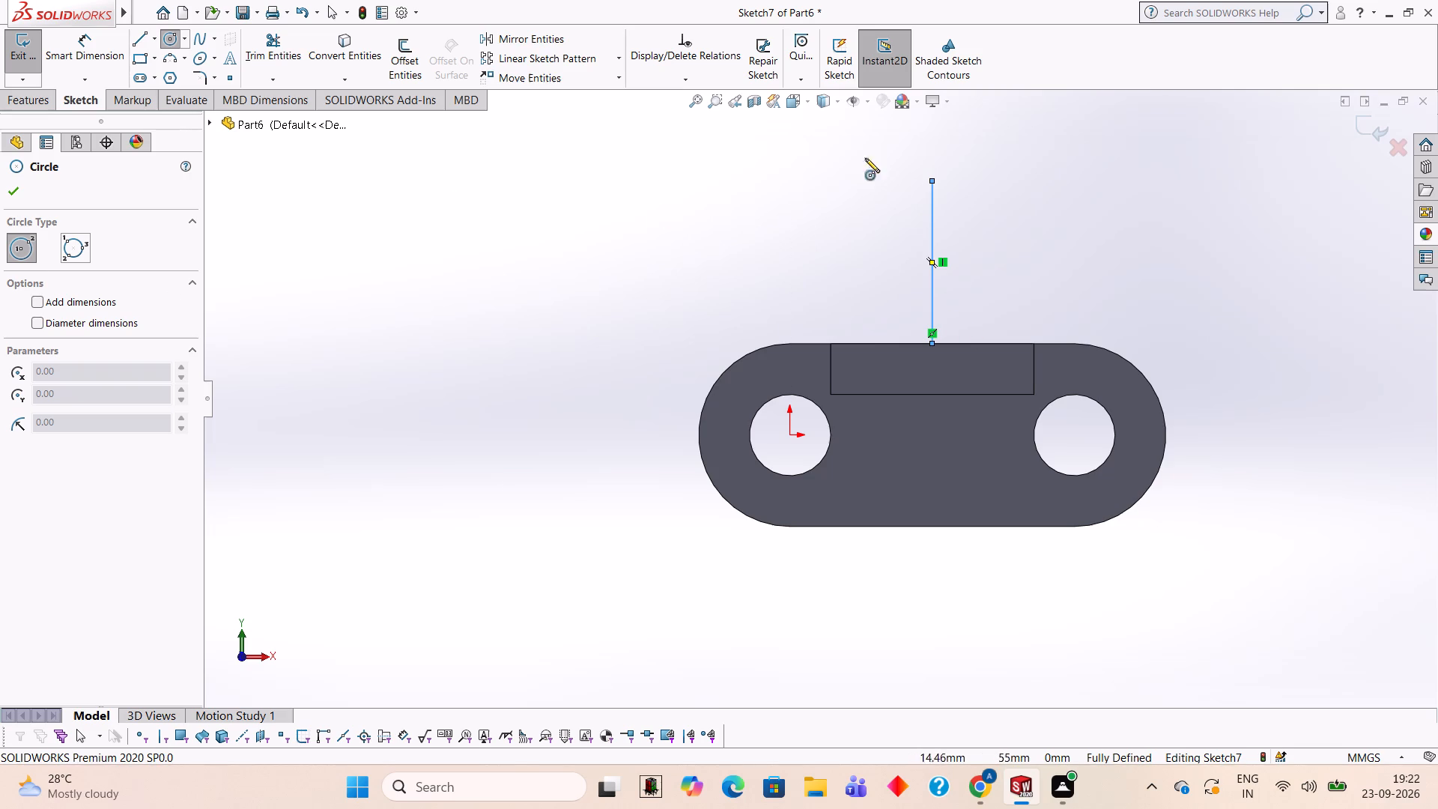
left_click(931, 178)
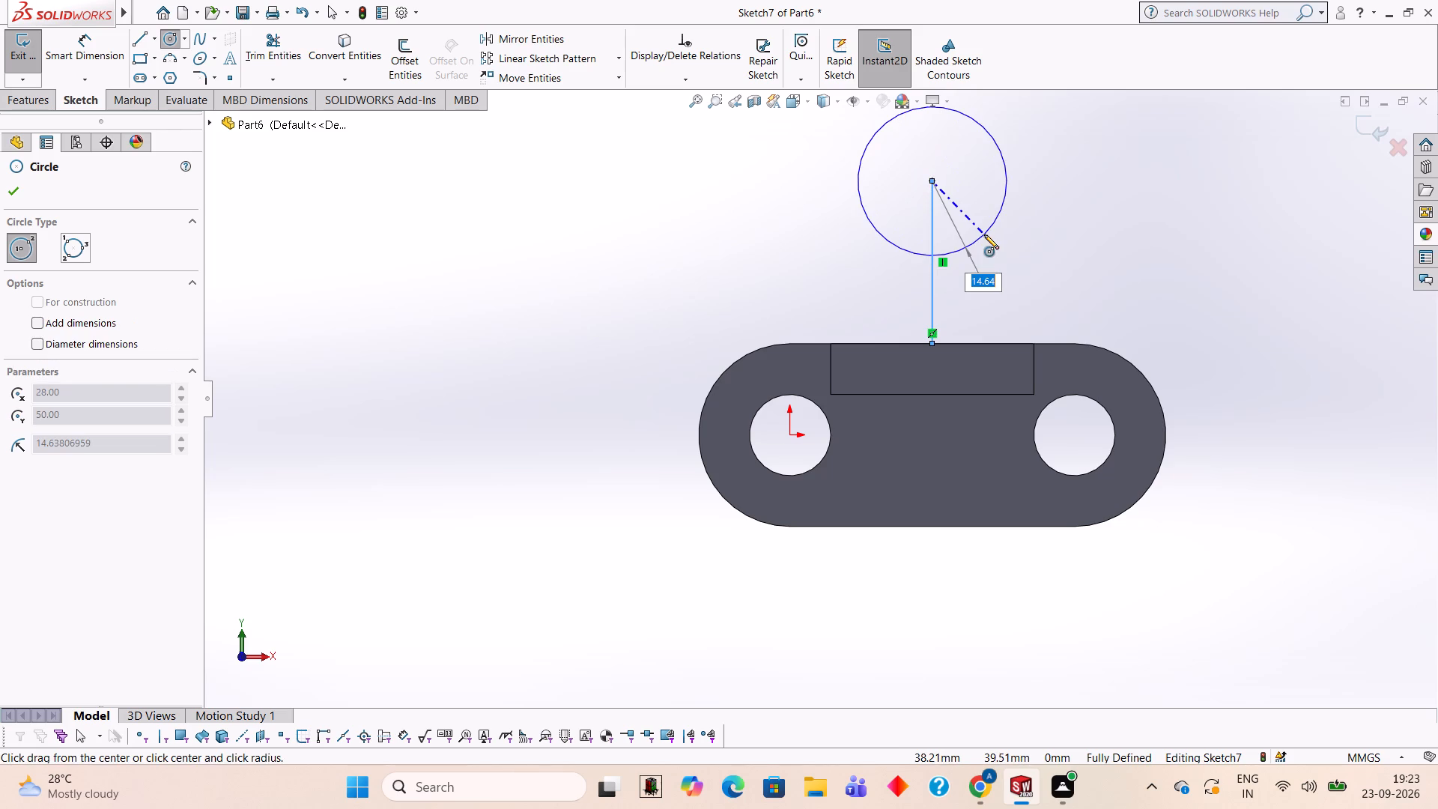
type("15")
key("Return")
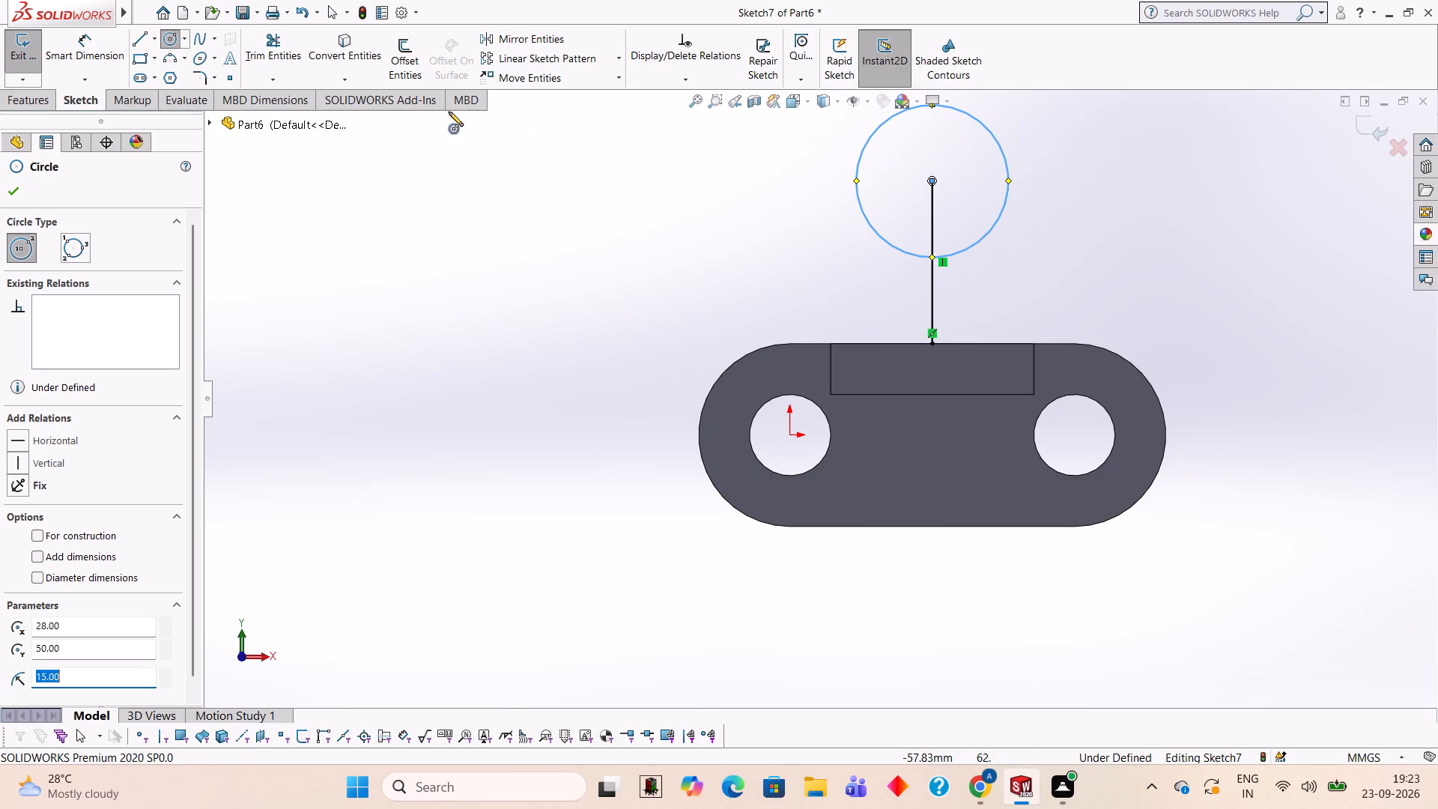
Trim away both portions of the vertical line, inside and below the circle.
left_click(267, 46)
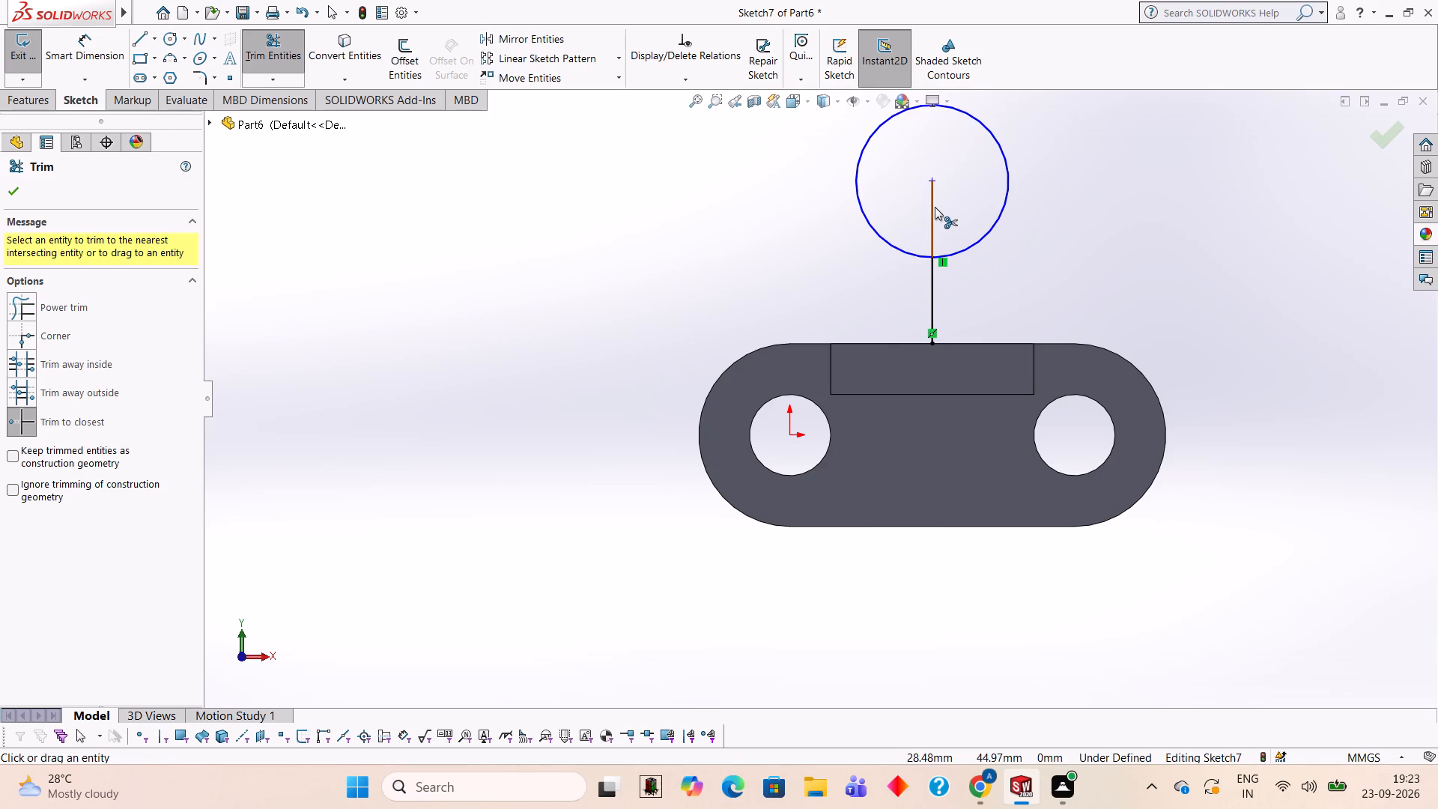
left_click(935, 207)
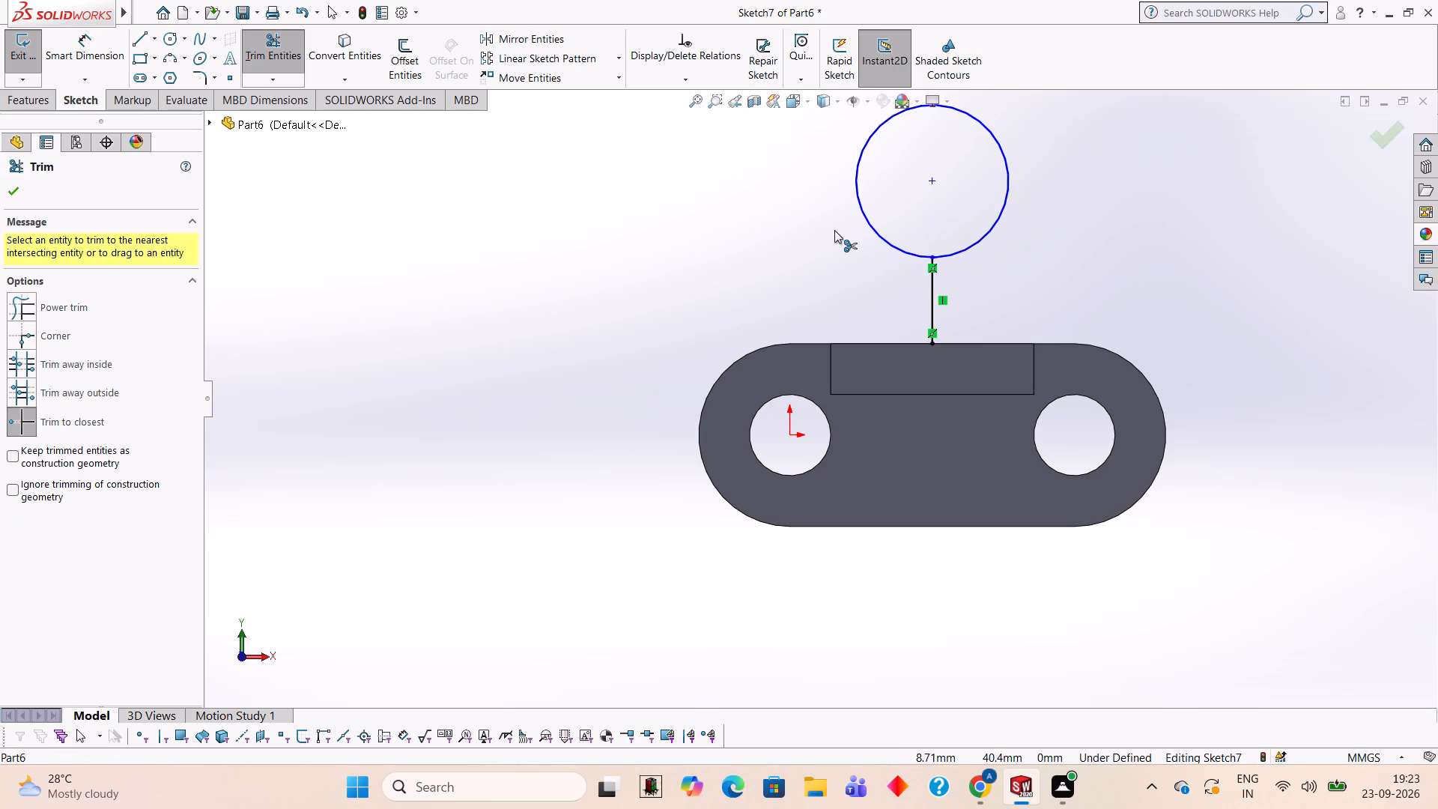
left_click(932, 301)
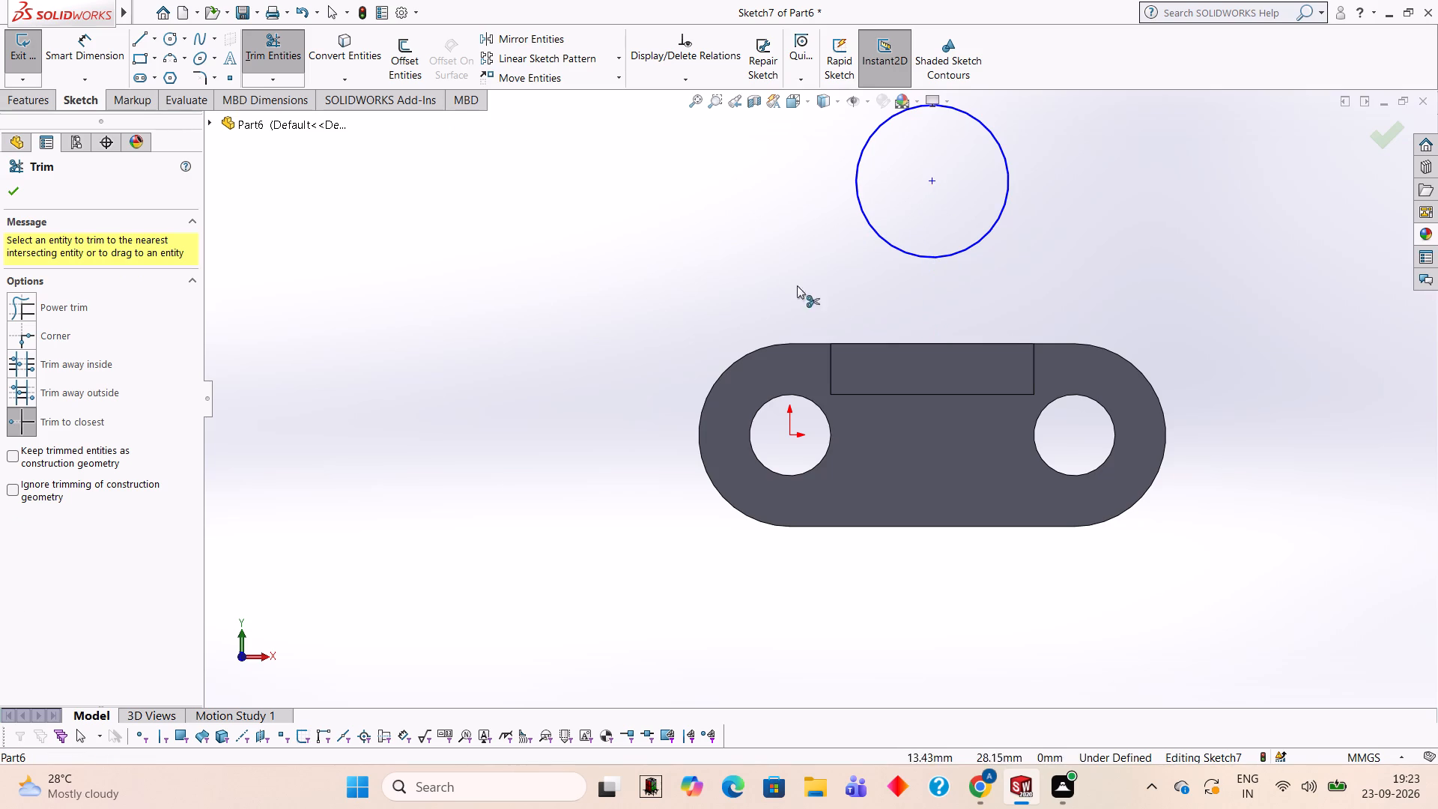
Draw two symmetric slanted lines, each about 35.8 mm long, from the block's top front corners to the circle's sides just above centre level.
left_click(146, 31)
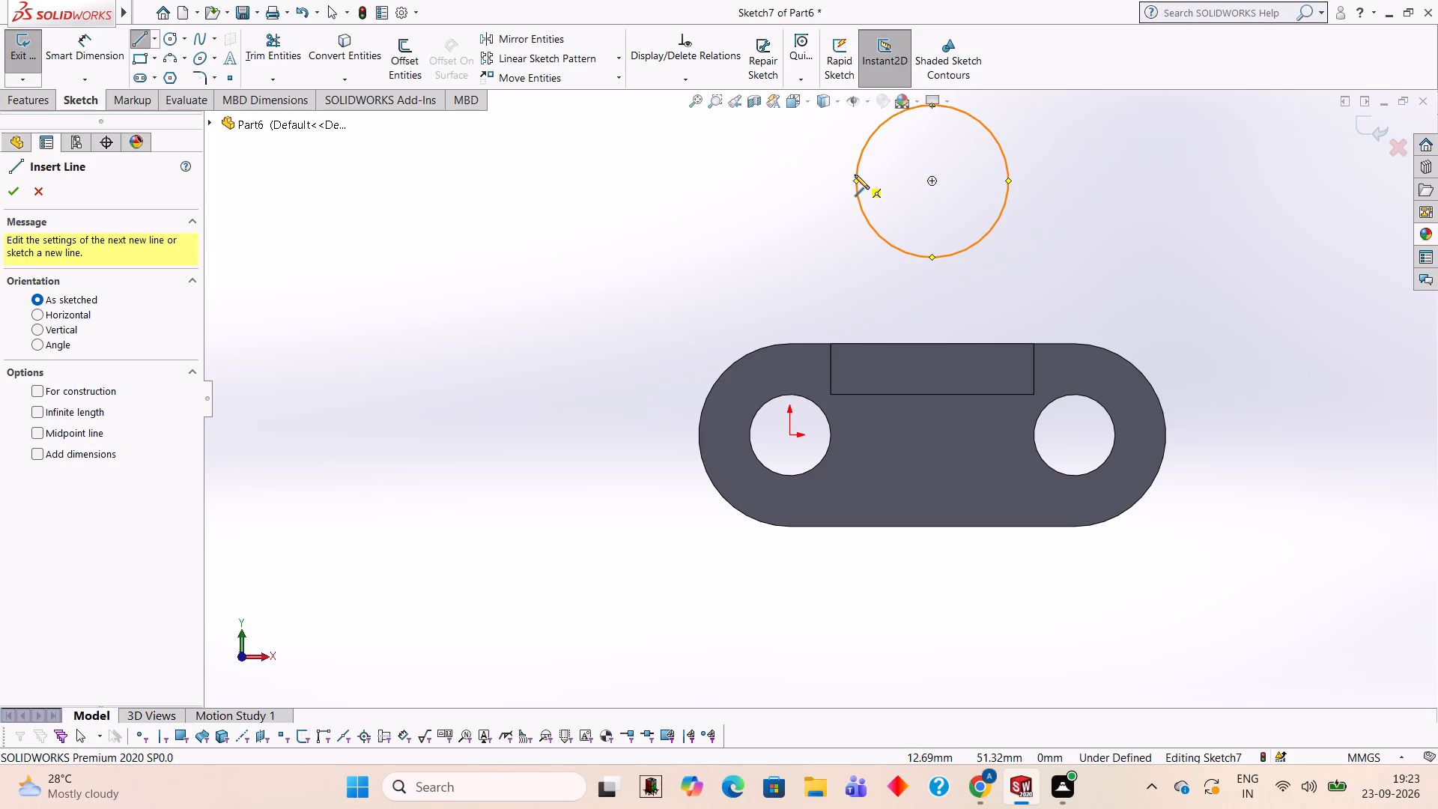
left_click(830, 342)
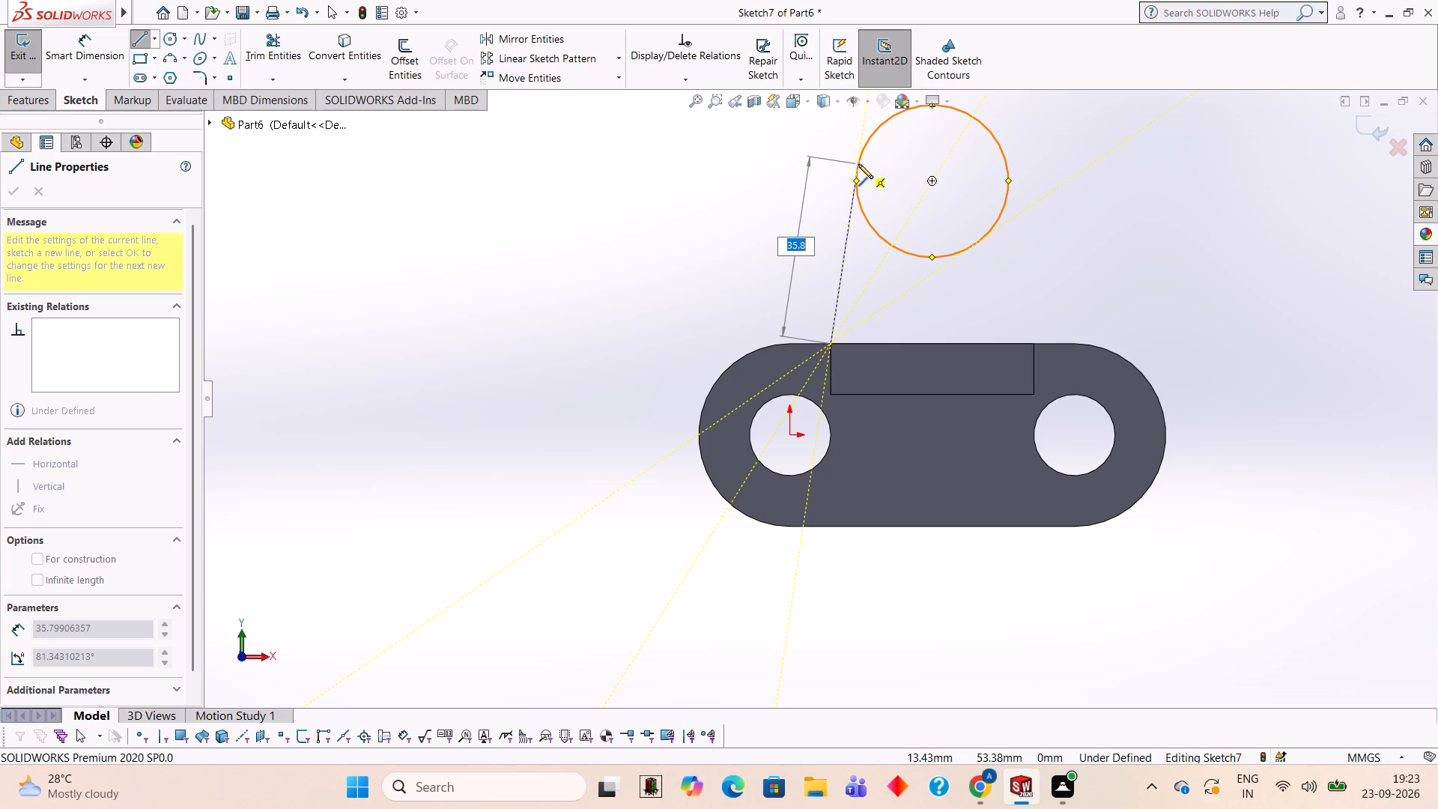
left_click(858, 164)
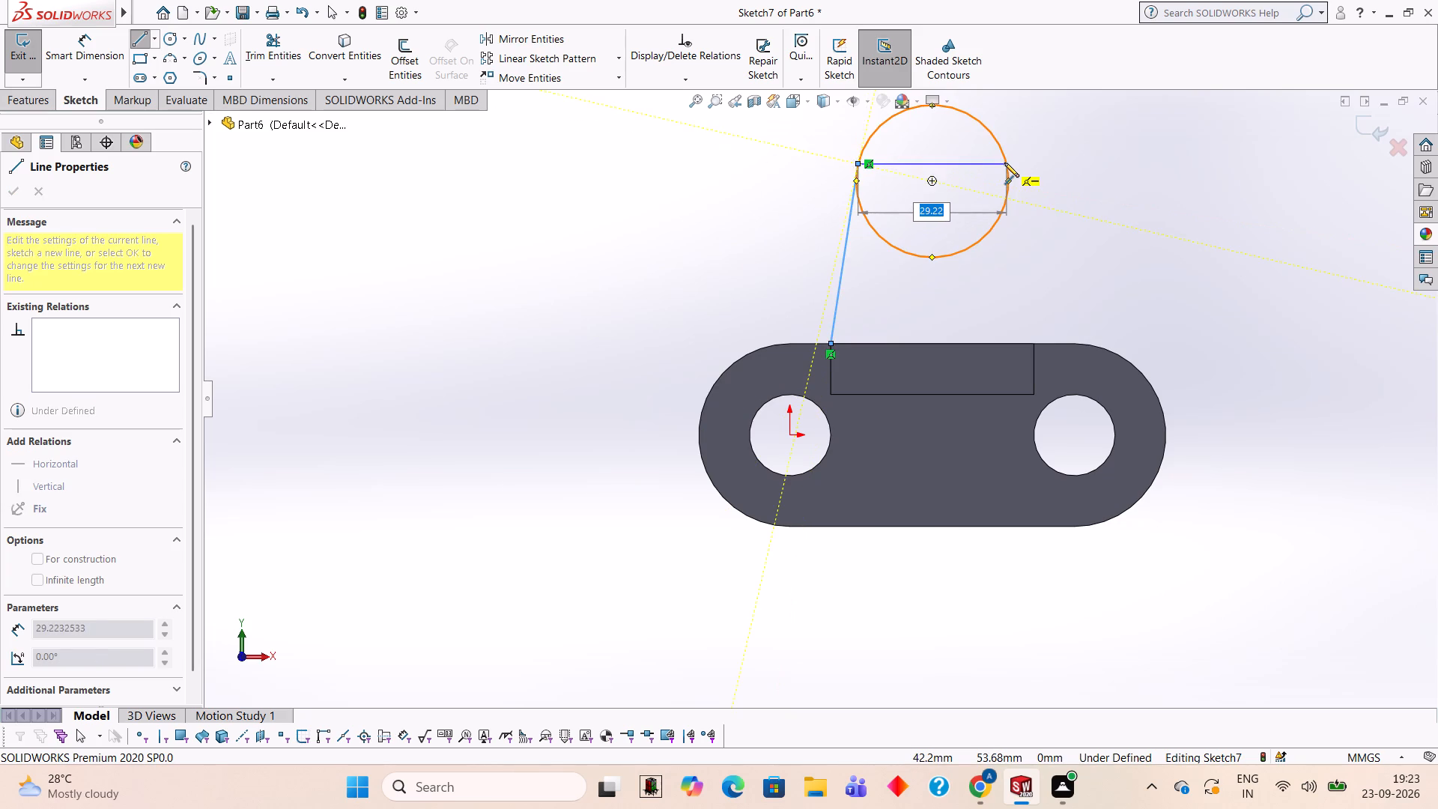
key("Escape")
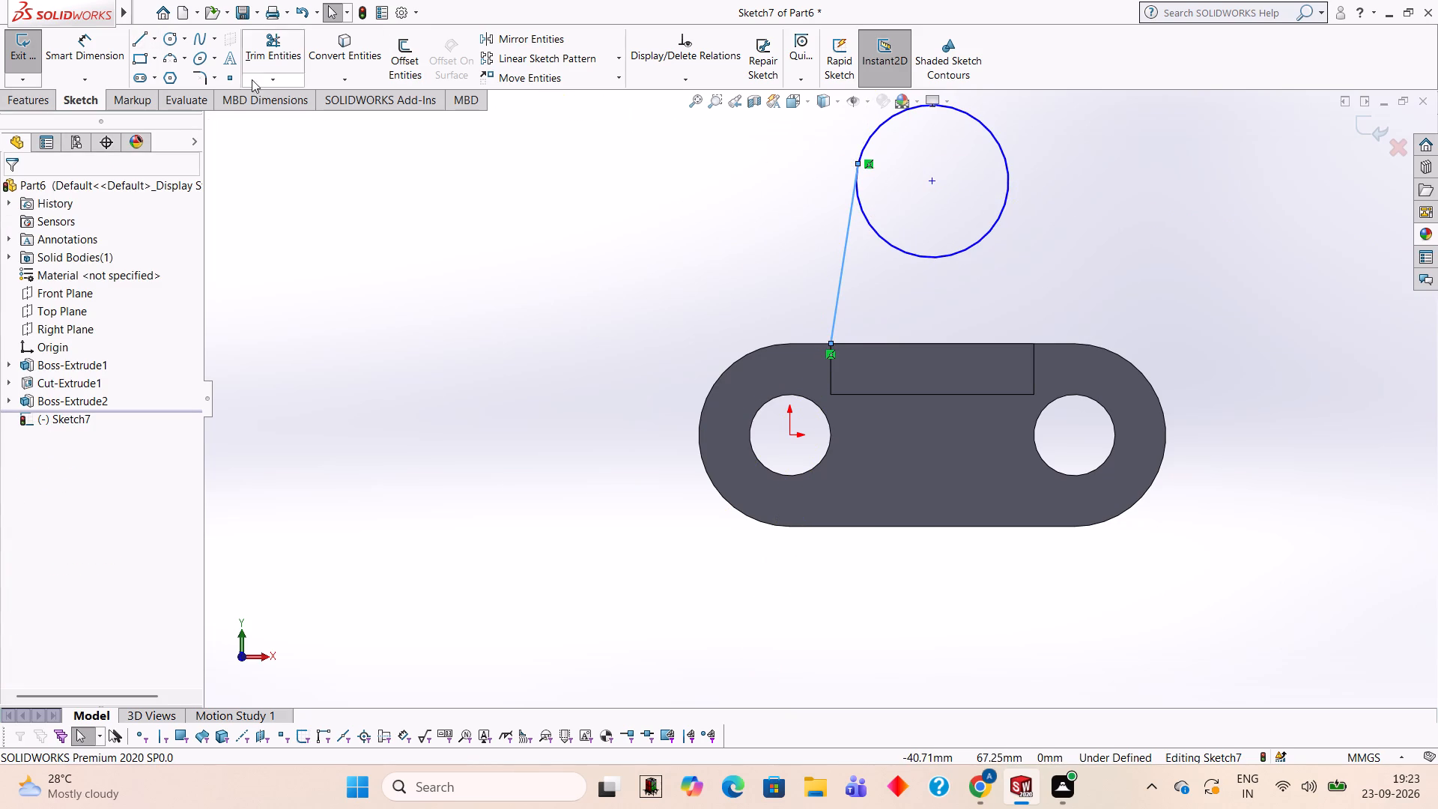
left_click(133, 41)
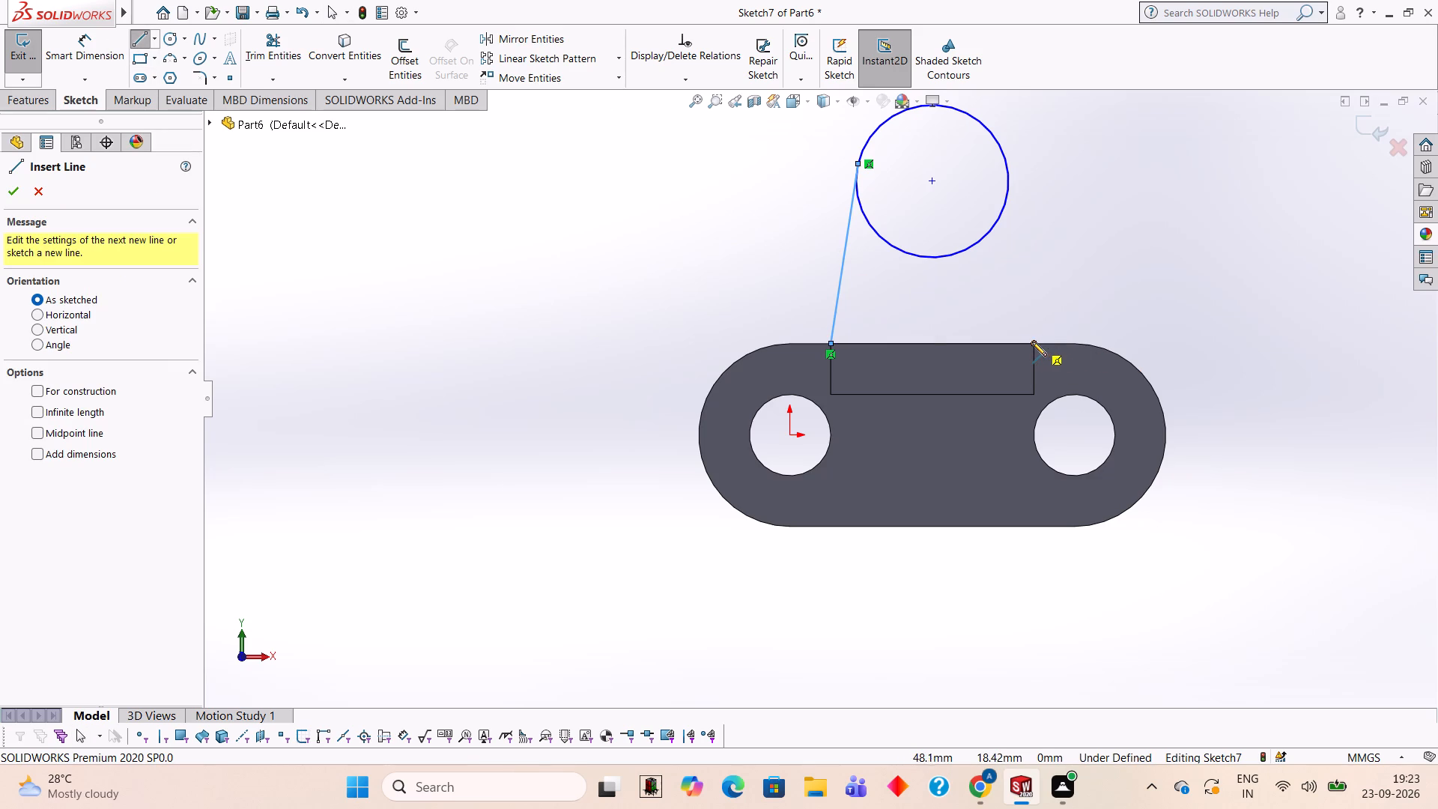
left_click(1032, 342)
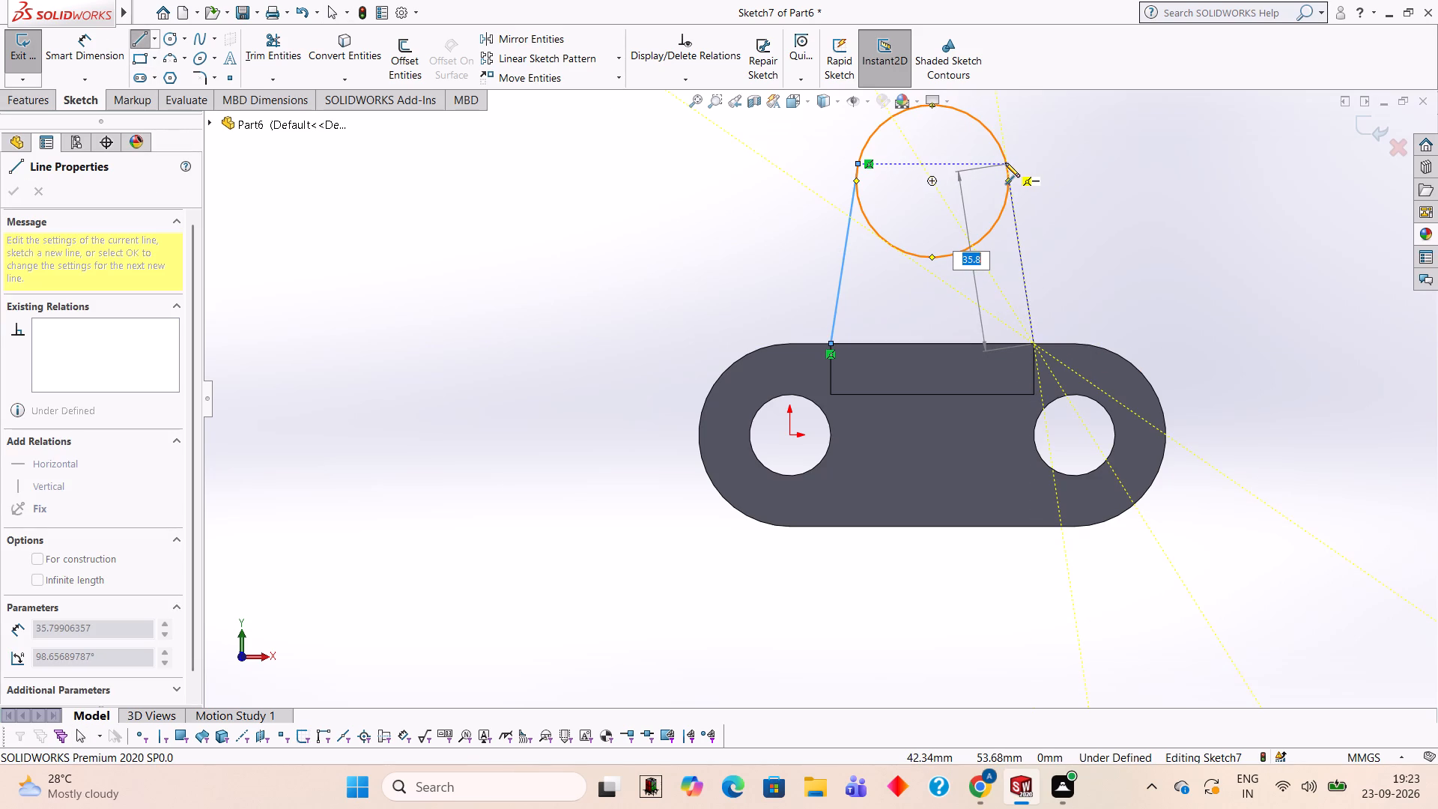
left_click(1005, 163)
key("Escape")
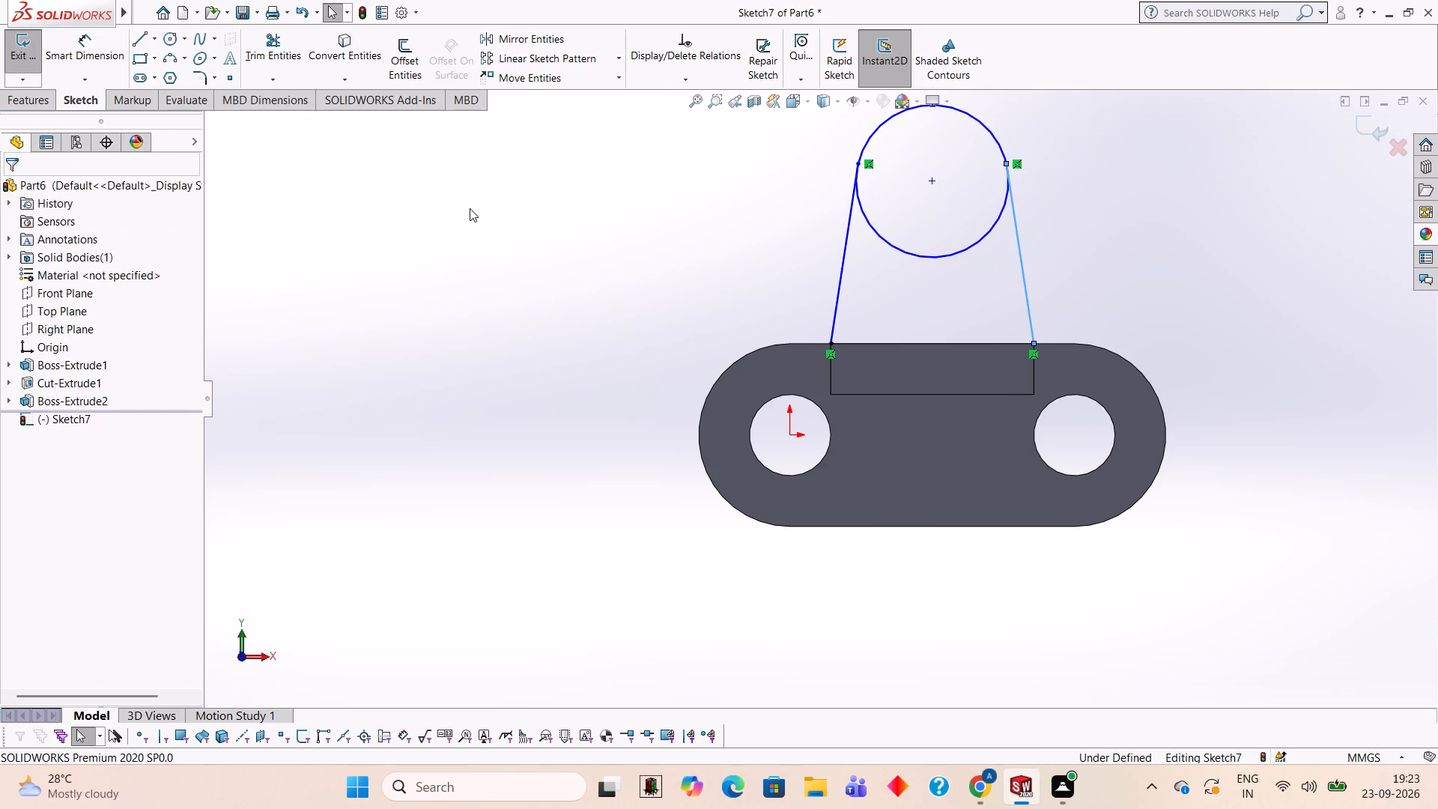
Examine the circle and slanted lines in relation to the block and plate from several angles.
middle_click_drag(1194, 461, 1181, 321)
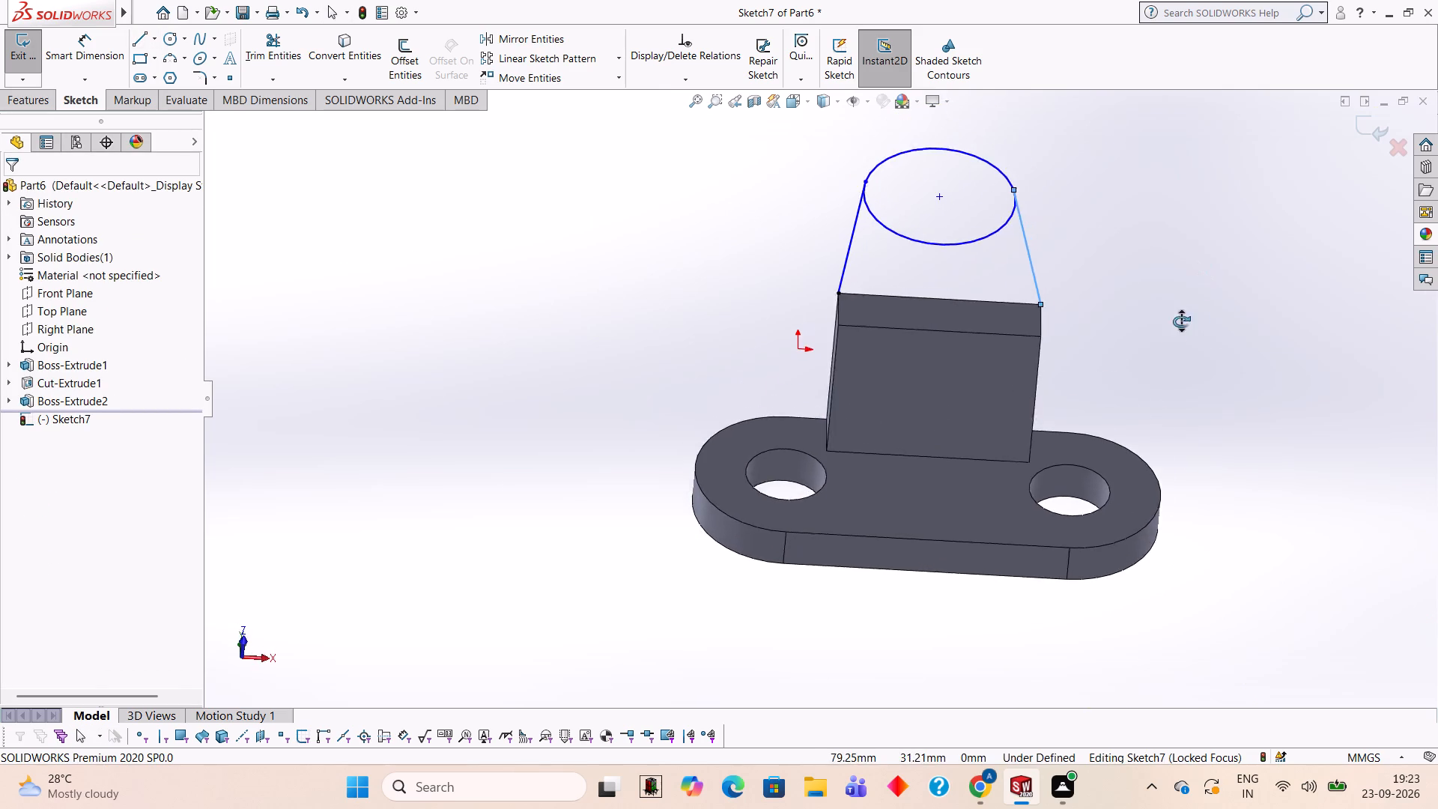
middle_click_drag(1181, 321, 1179, 358)
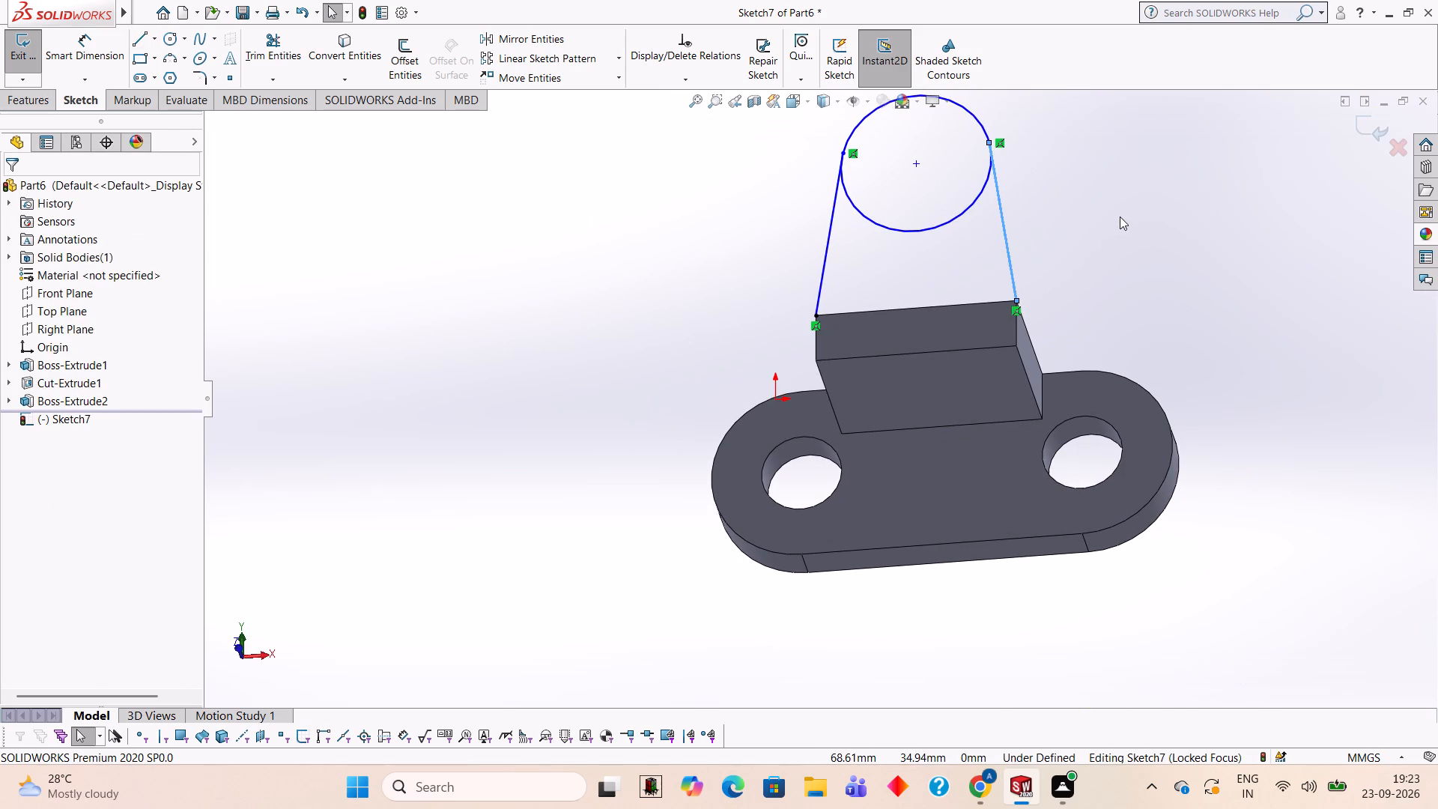
scroll(1010, 159, "down", 4)
scroll(905, 240, "down", 2)
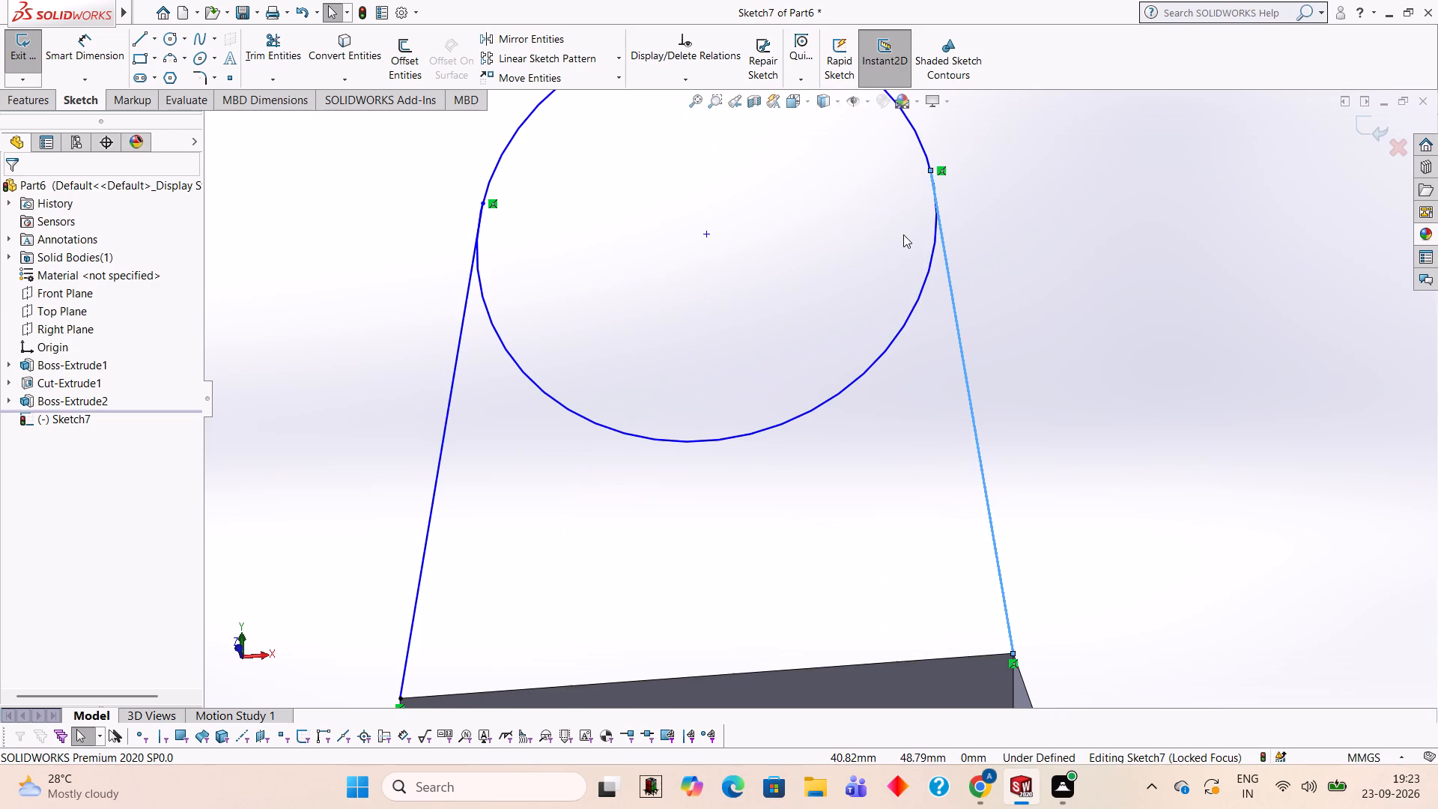
scroll(1134, 321, "up", 3)
scroll(1081, 288, "up", 2)
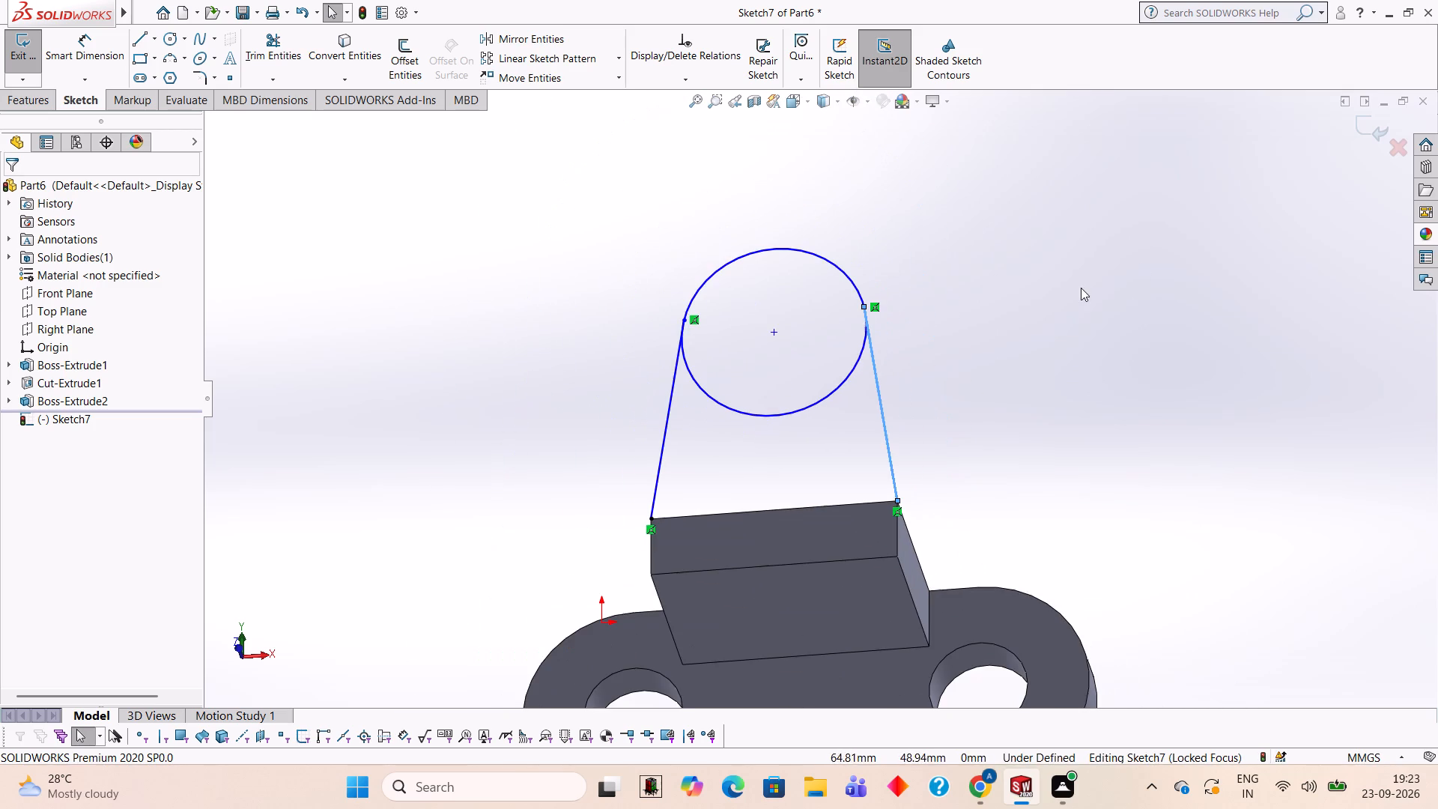
middle_click_drag(1016, 406, 1040, 340)
scroll(1049, 333, "up", 2)
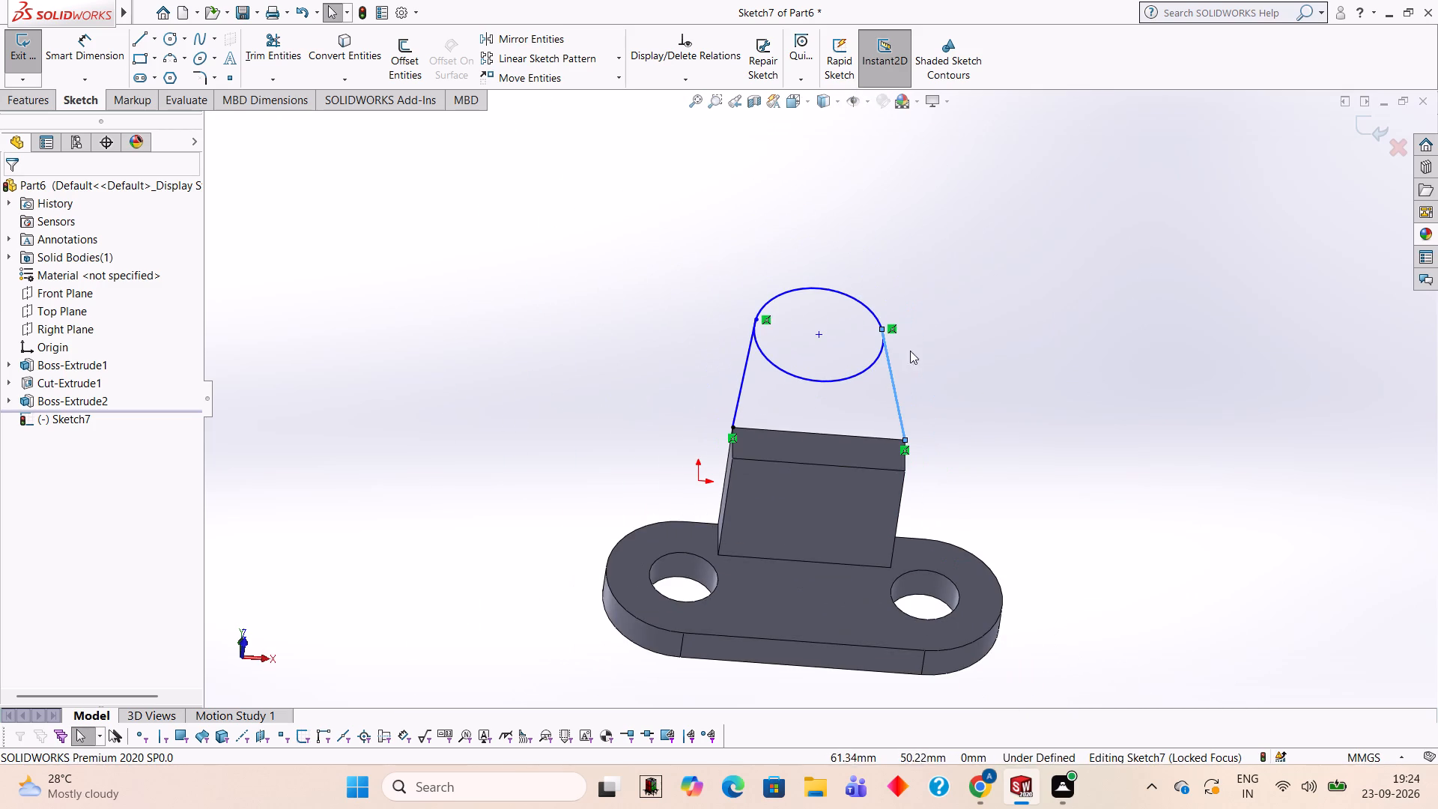
middle_click_drag(1125, 315, 1086, 494)
scroll(893, 471, "down", 2)
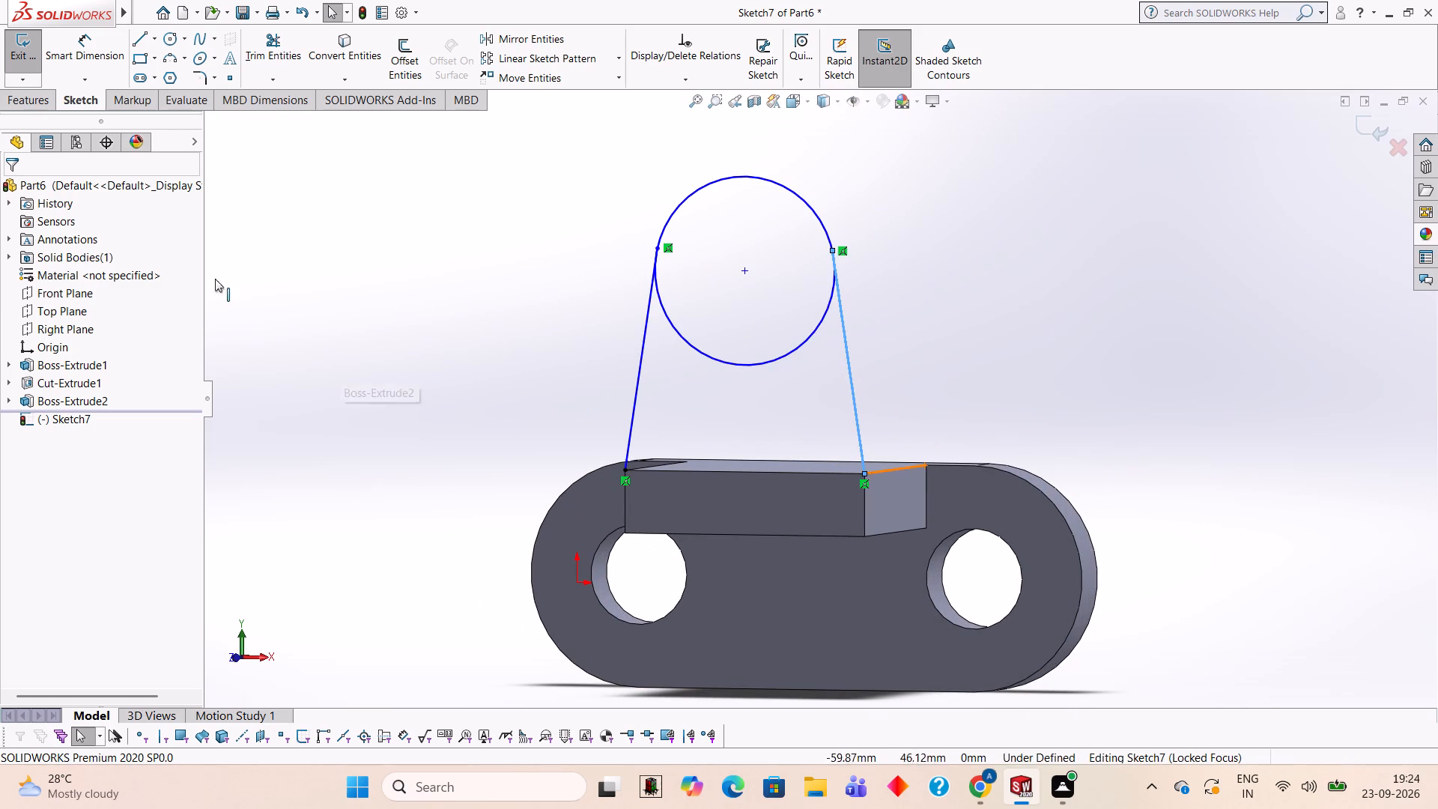
Close the lug profile with a 40 mm horizontal line joining the slanted lines' lower ends along the block's top front edge.
middle_click_drag(1013, 387, 1048, 385)
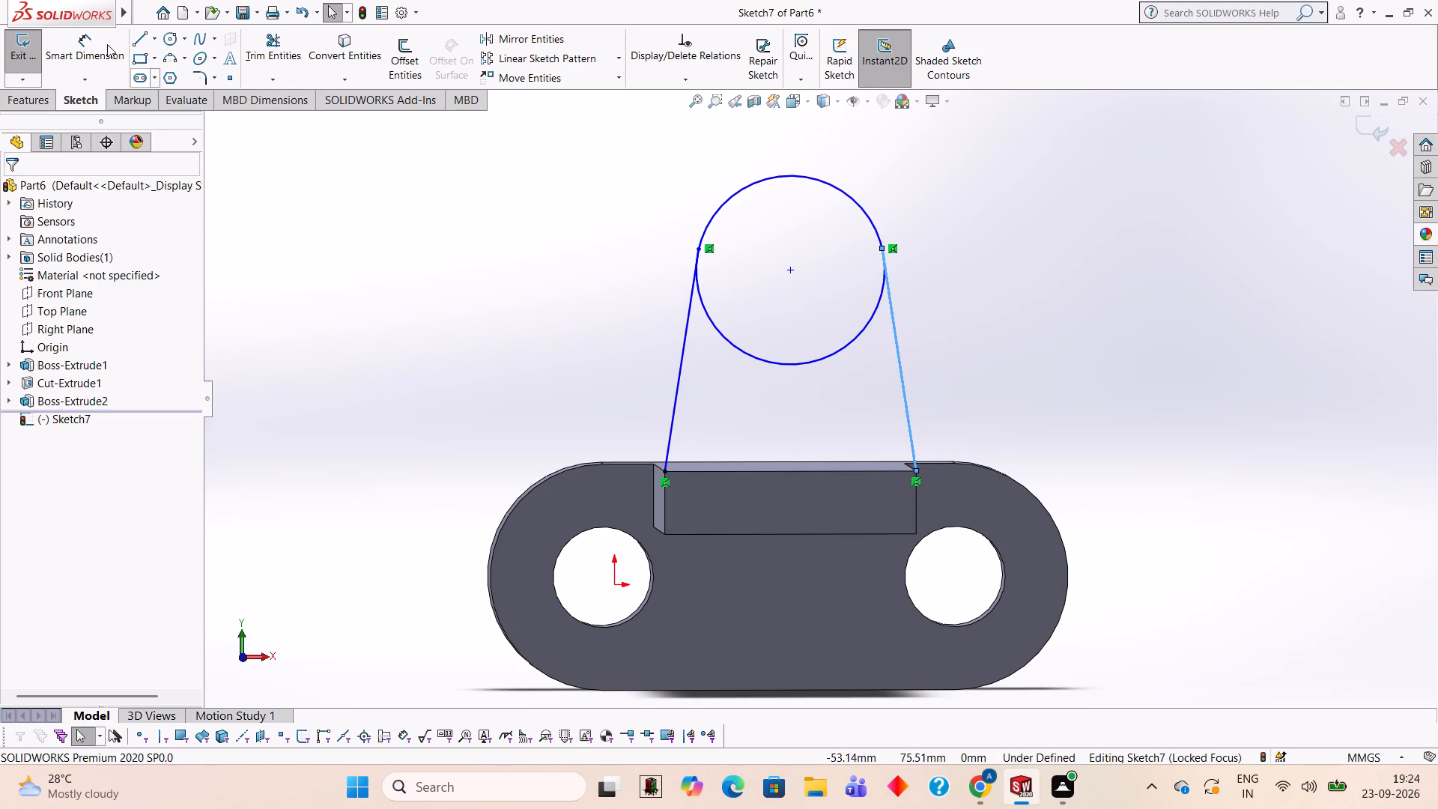
left_click(136, 48)
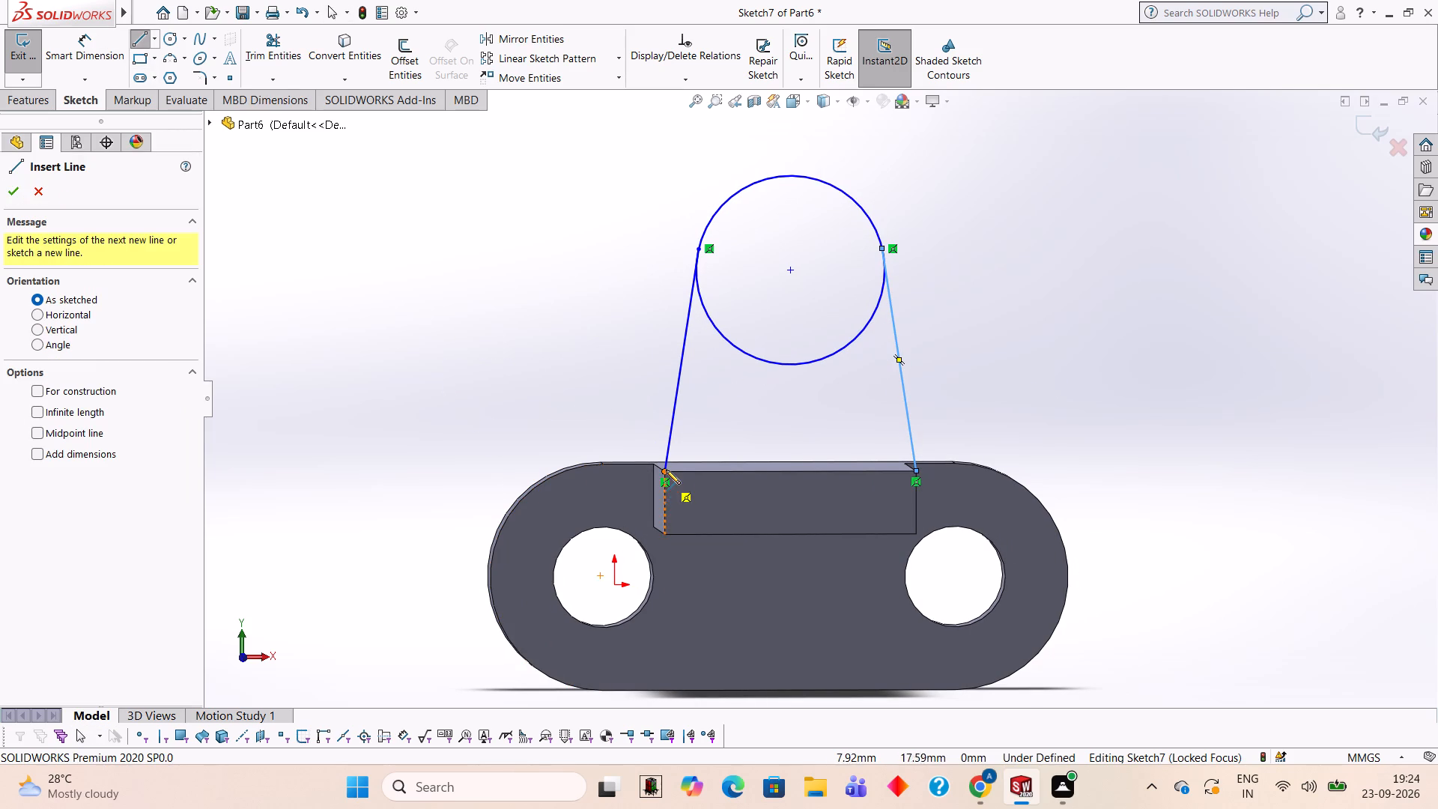
left_click(664, 470)
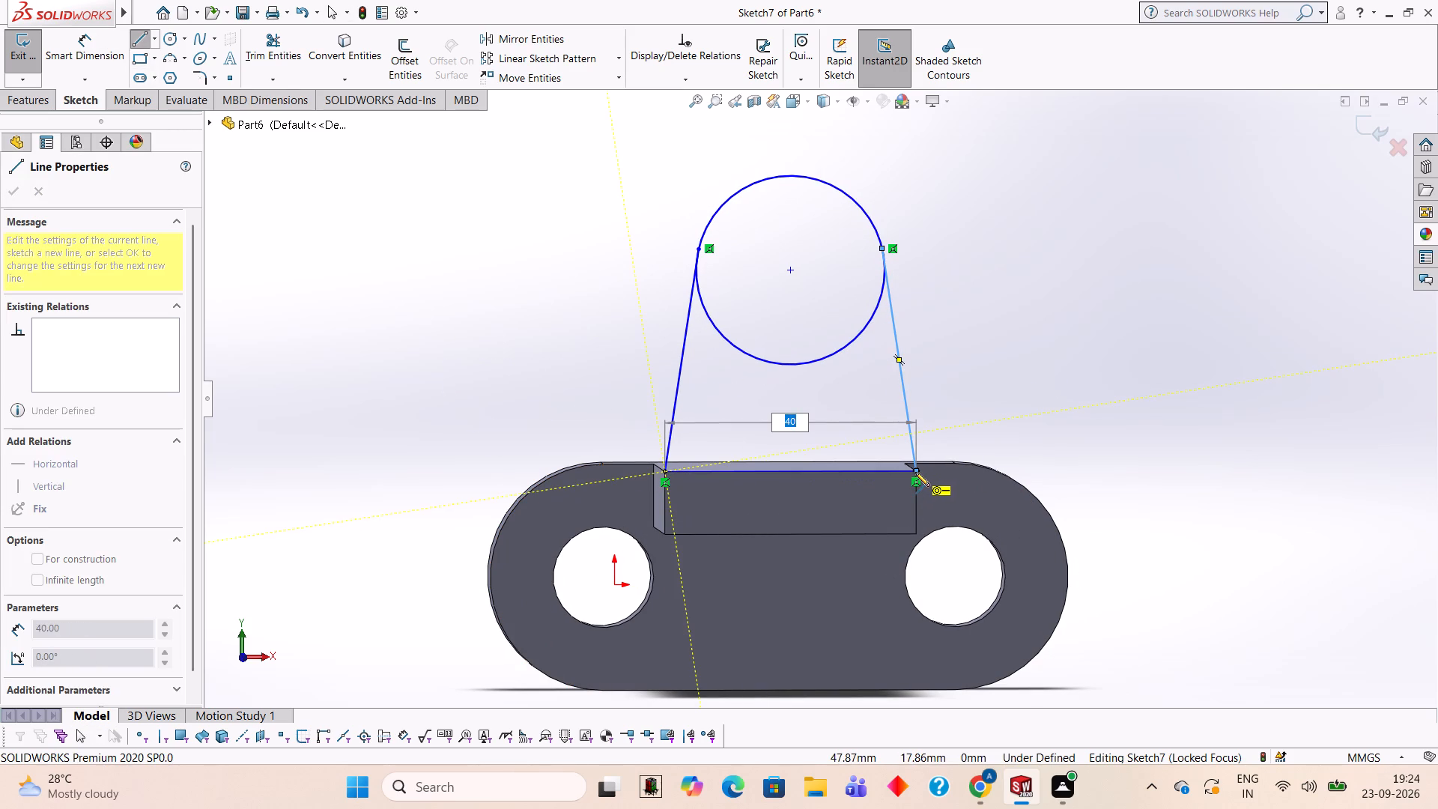
left_click(915, 472)
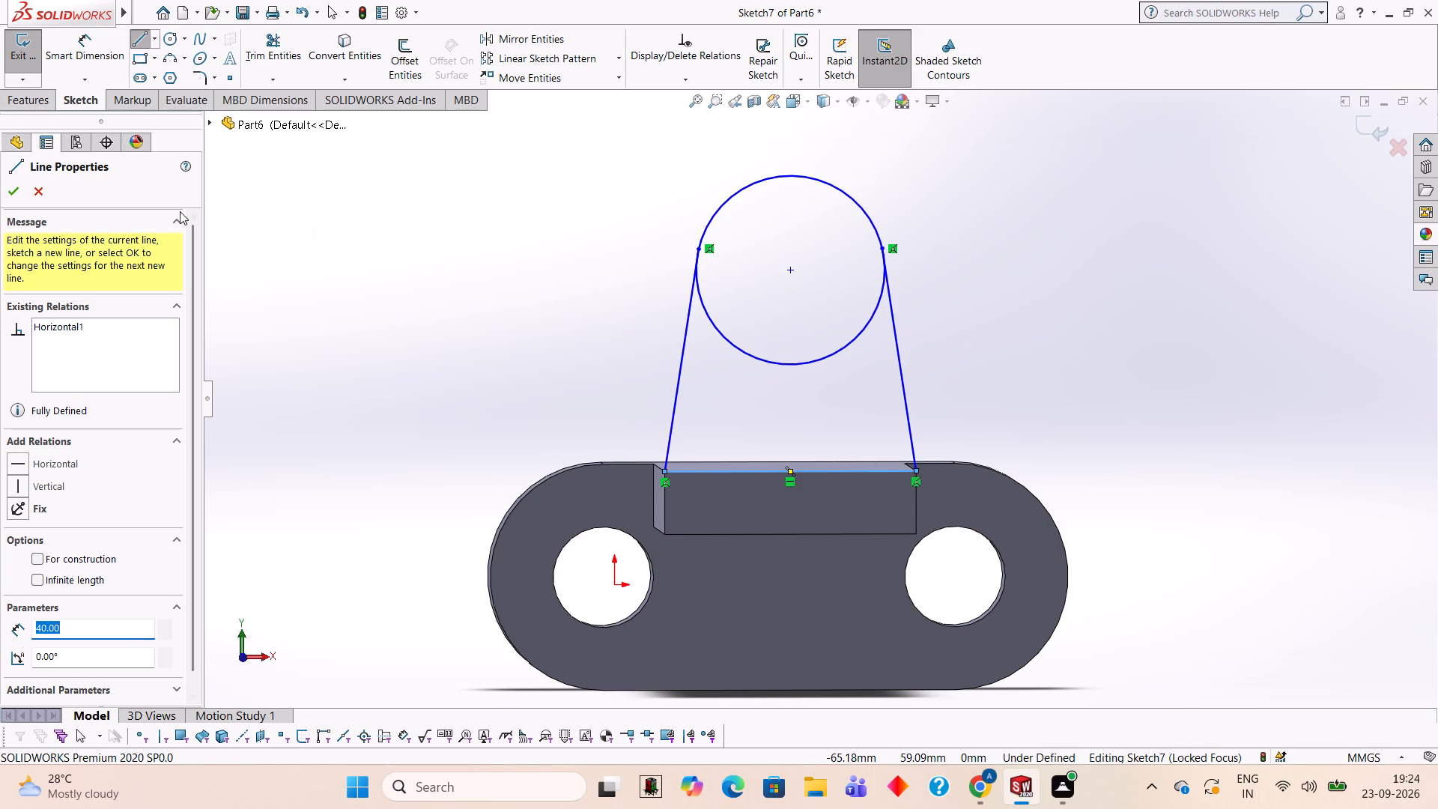
Extrude the circle region and the tapered region below it together by 10 mm, reversed to run back over the block towards the plate.
left_click(43, 92)
left_click(37, 77)
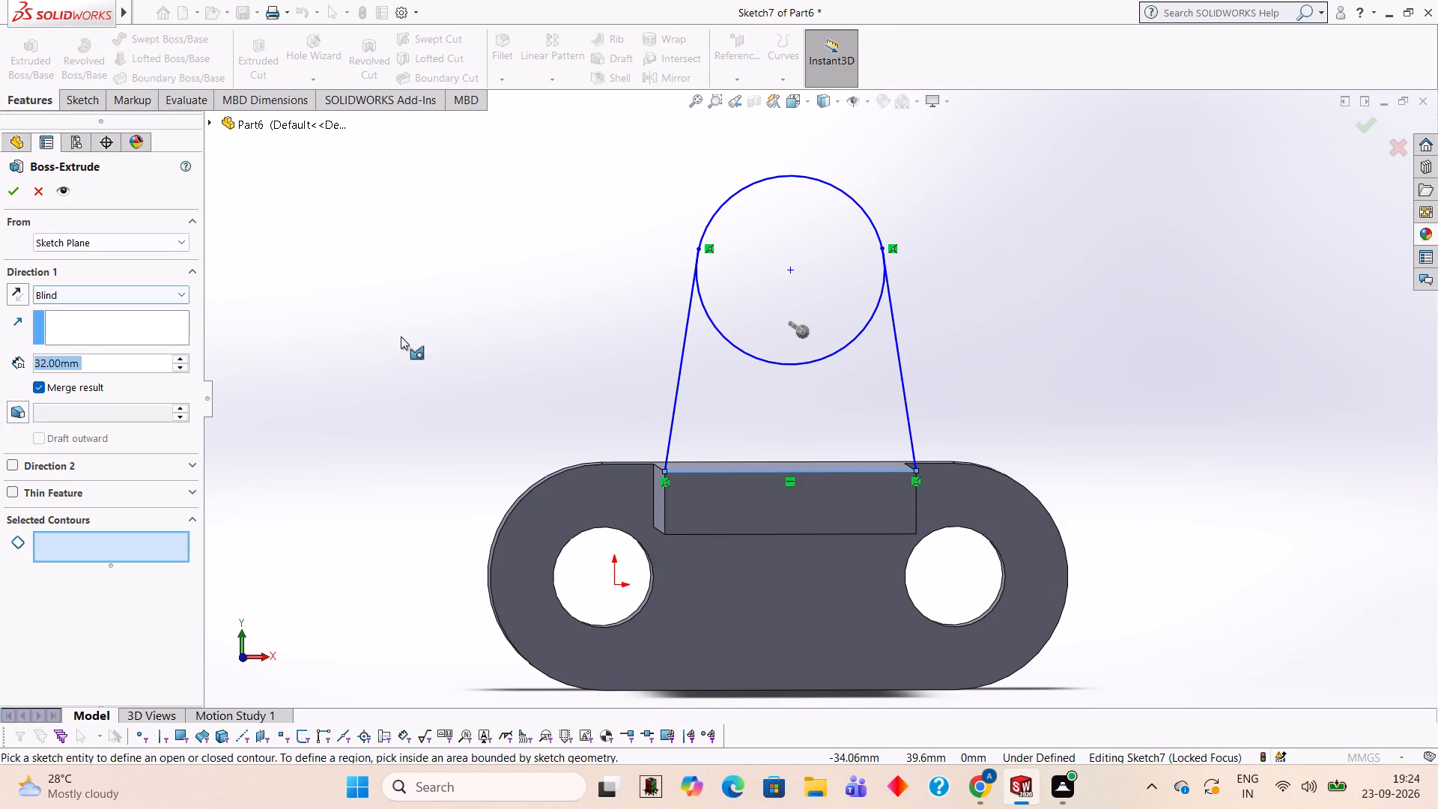
middle_click_drag(457, 330, 553, 334)
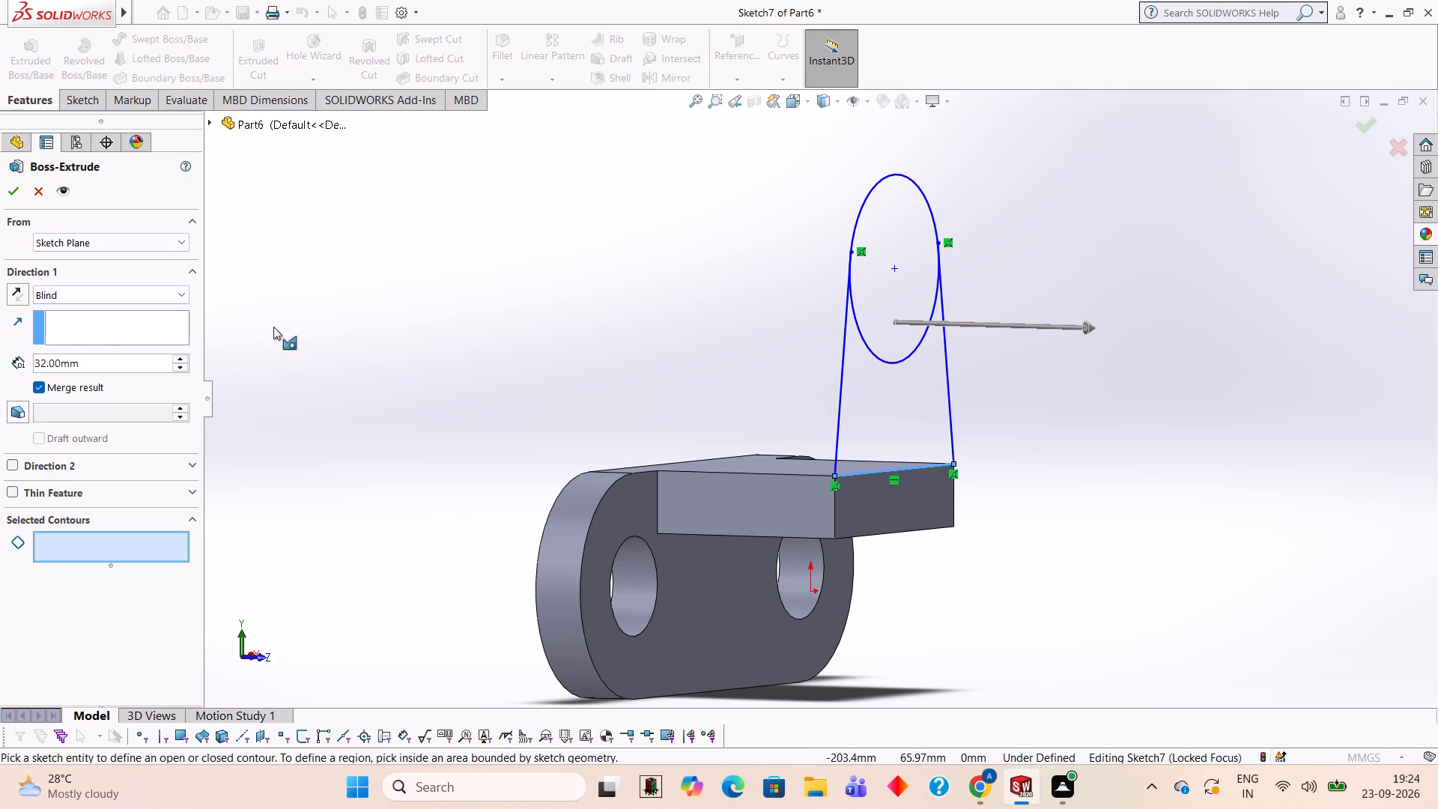
left_click(888, 276)
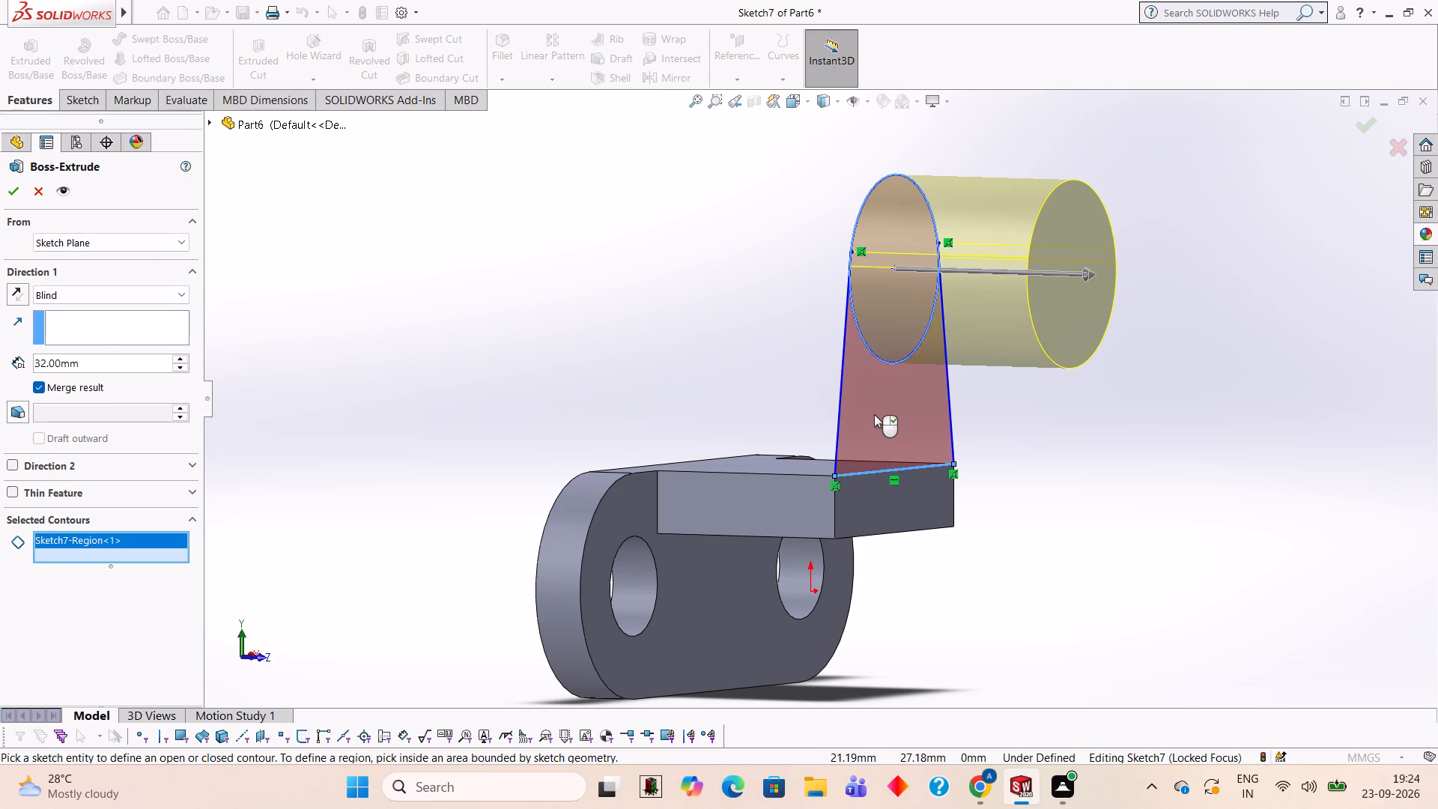
left_click(874, 414)
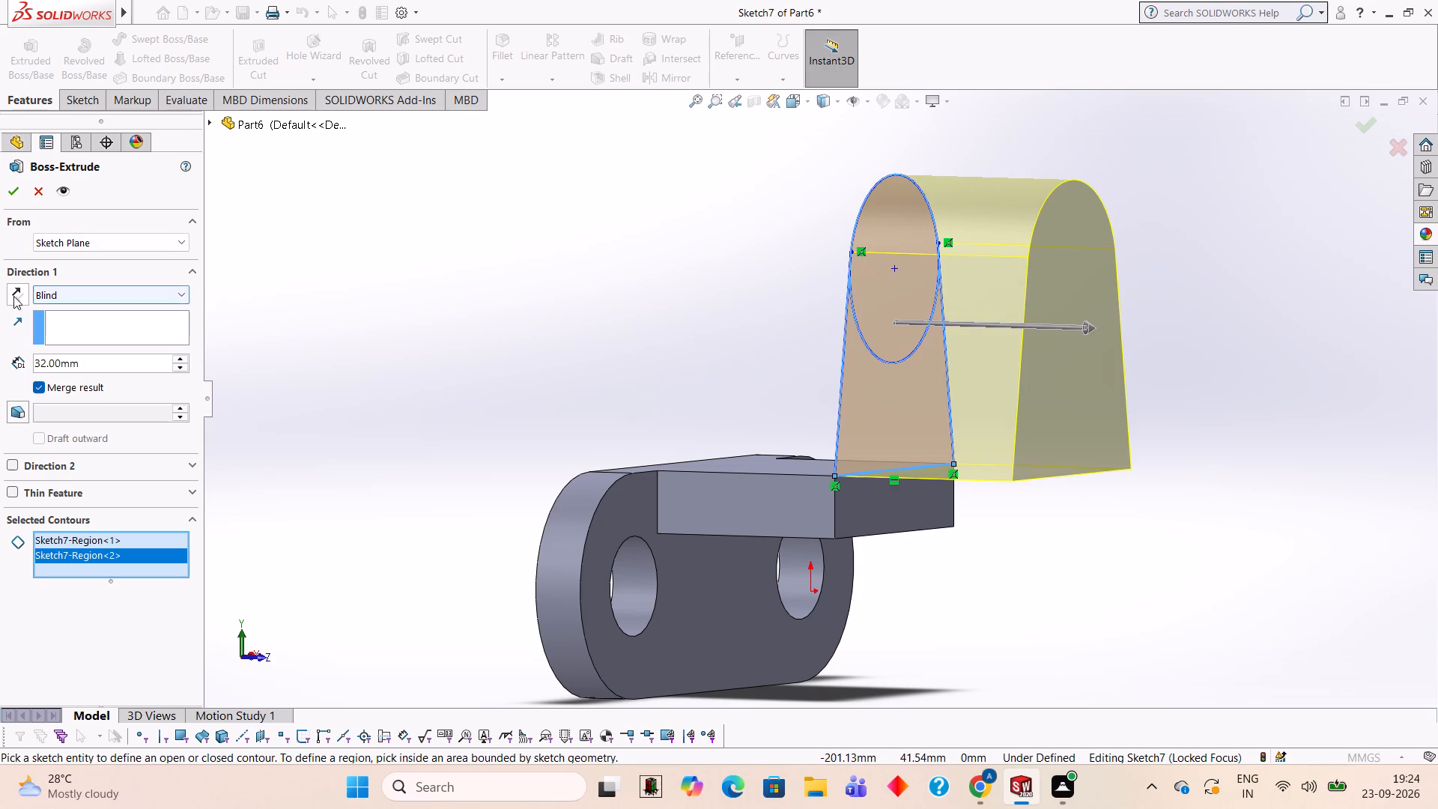
left_click(13, 296)
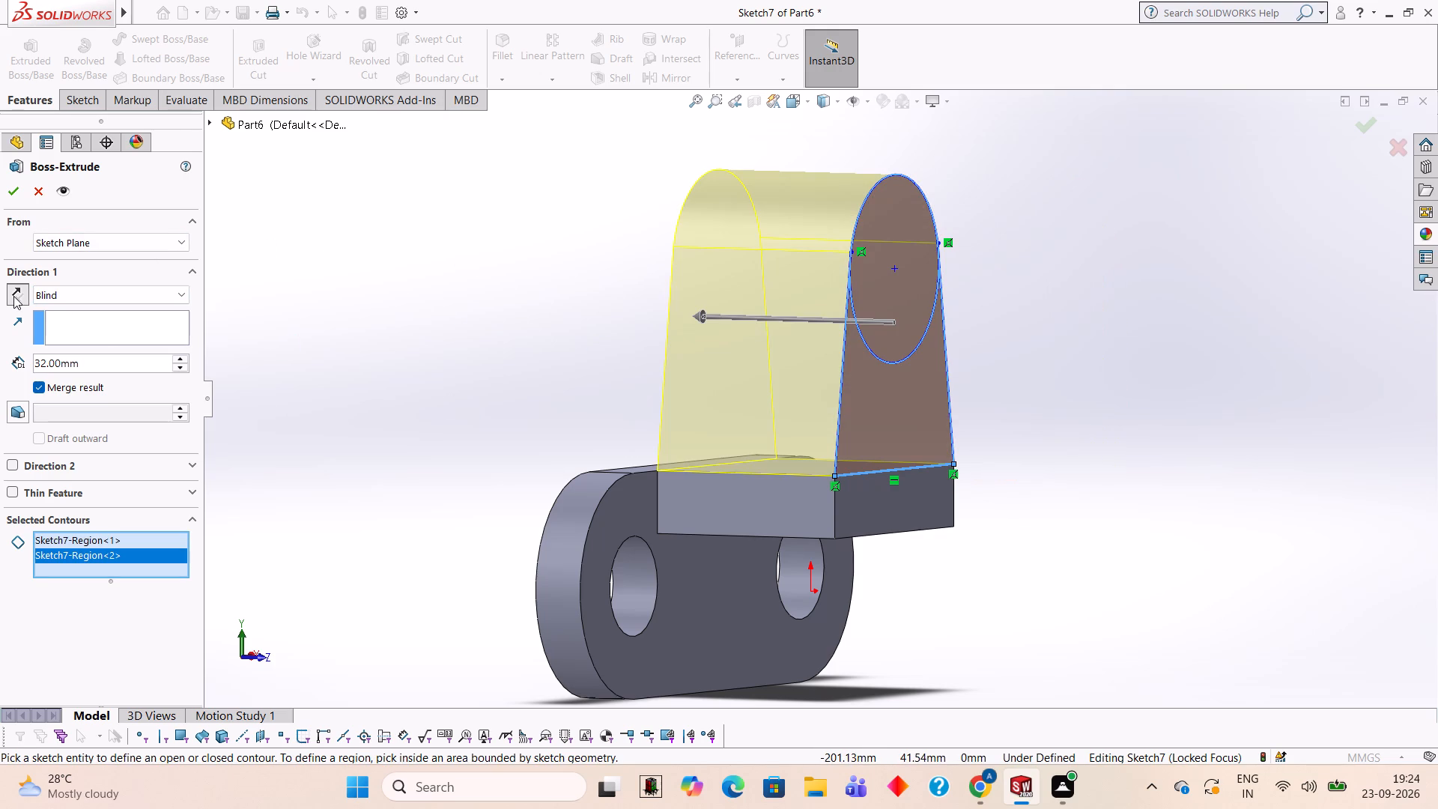
left_click(124, 364)
key("BackSpace")
key("BackSpace")
key("BackSpace")
key("BackSpace")
key("BackSpace")
key("BackSpace")
key("BackSpace")
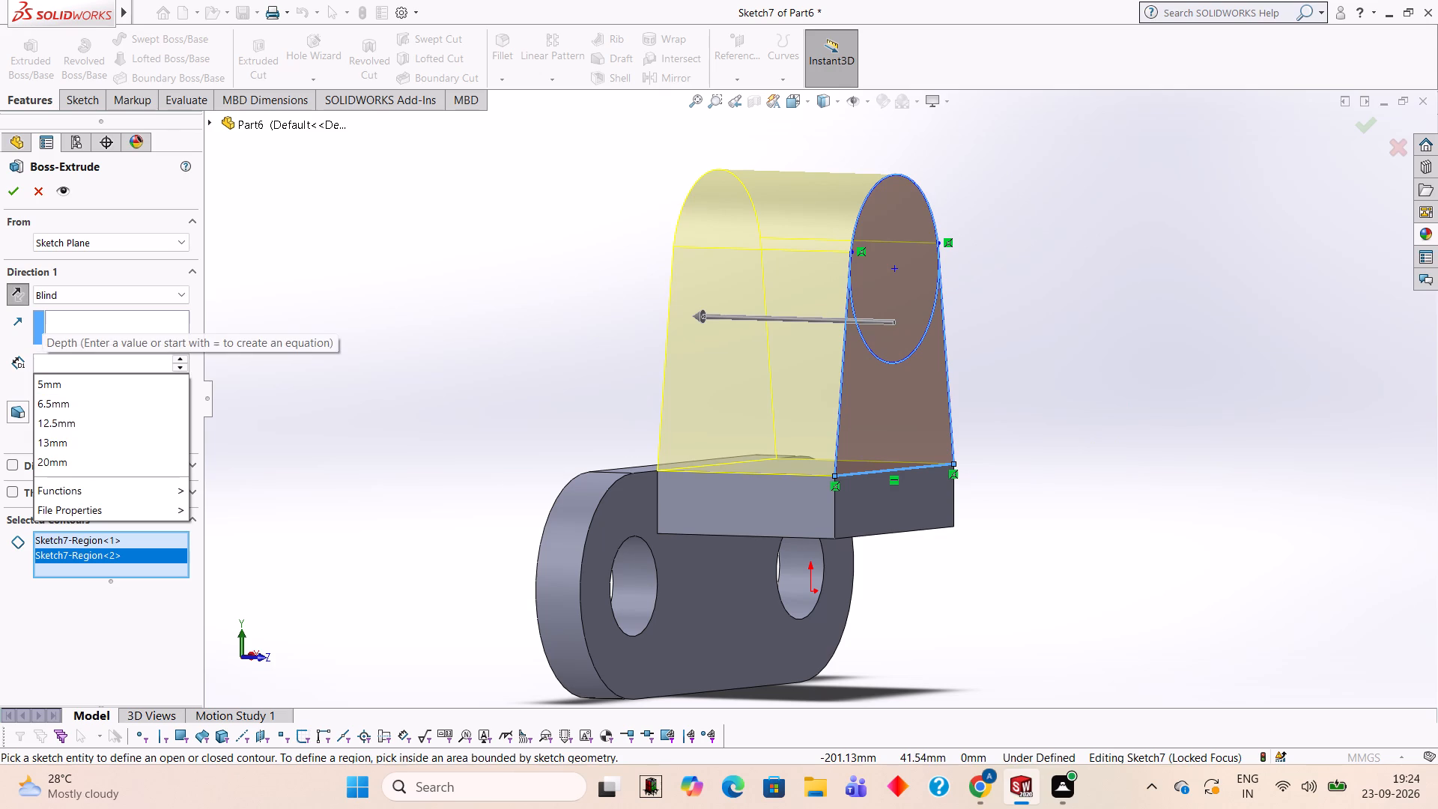
type("10")
key("Return")
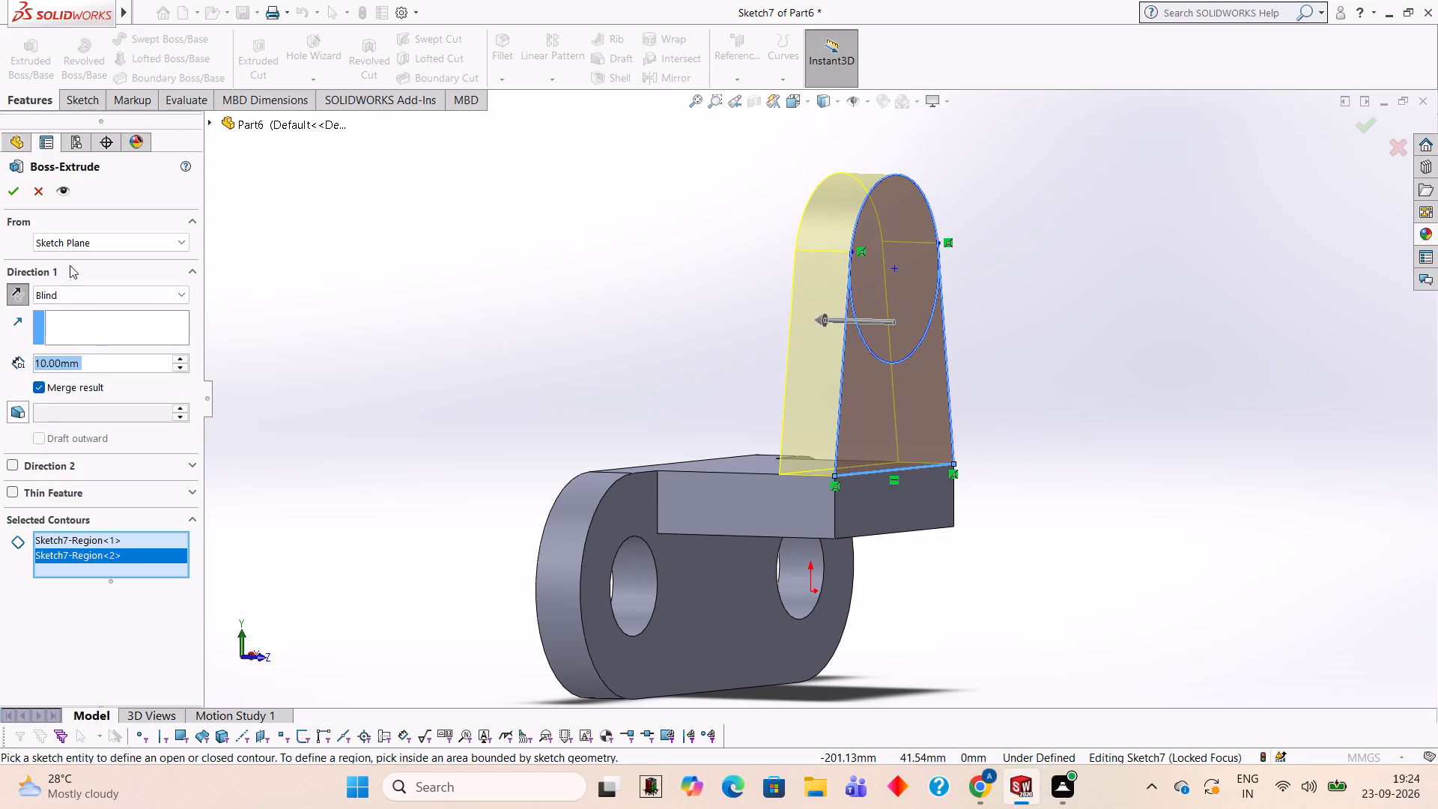
left_click(9, 197)
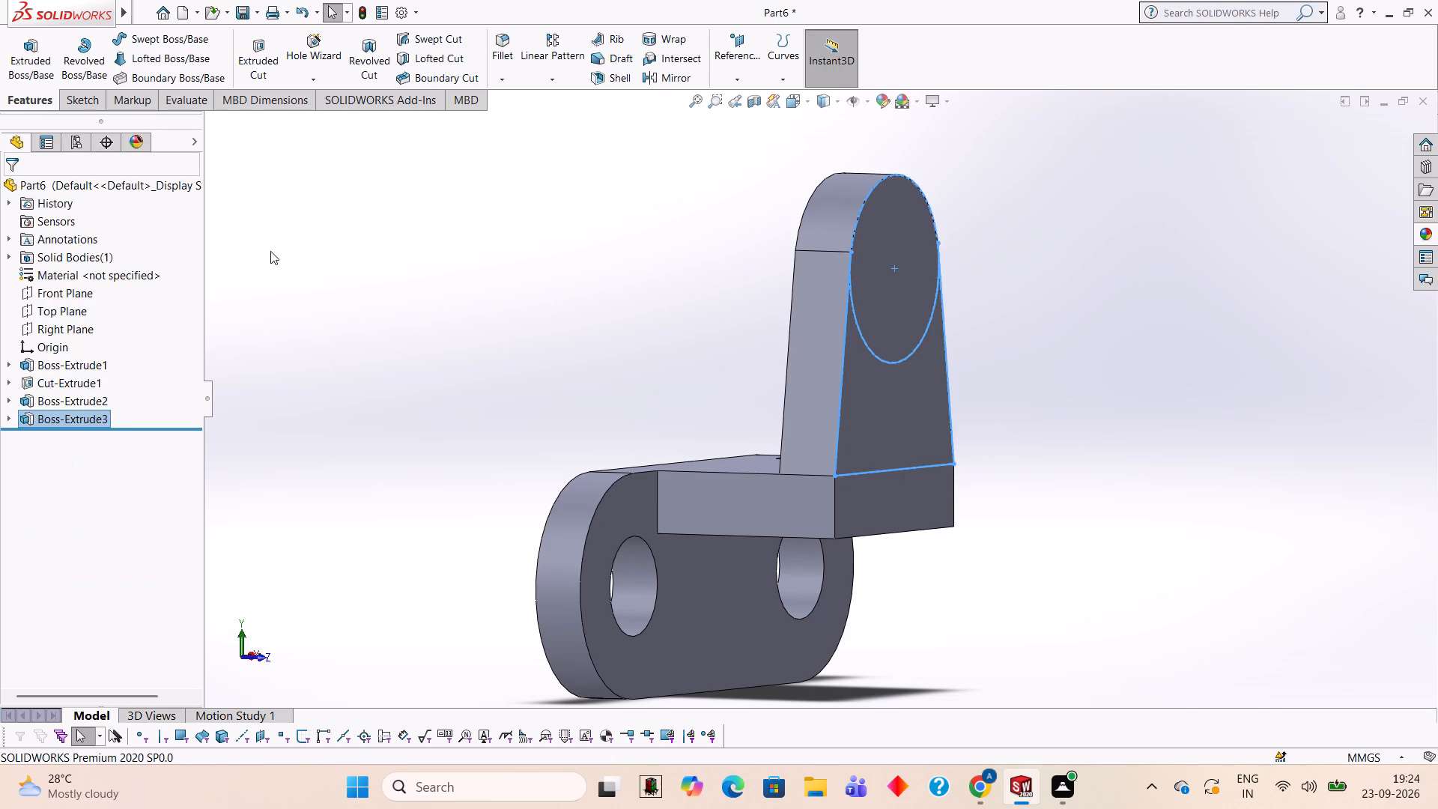
left_click(314, 252)
Sketch a circle of 15 mm radius on the lug's front face, centred on its rounded top.
middle_click_drag(1102, 364, 1062, 273)
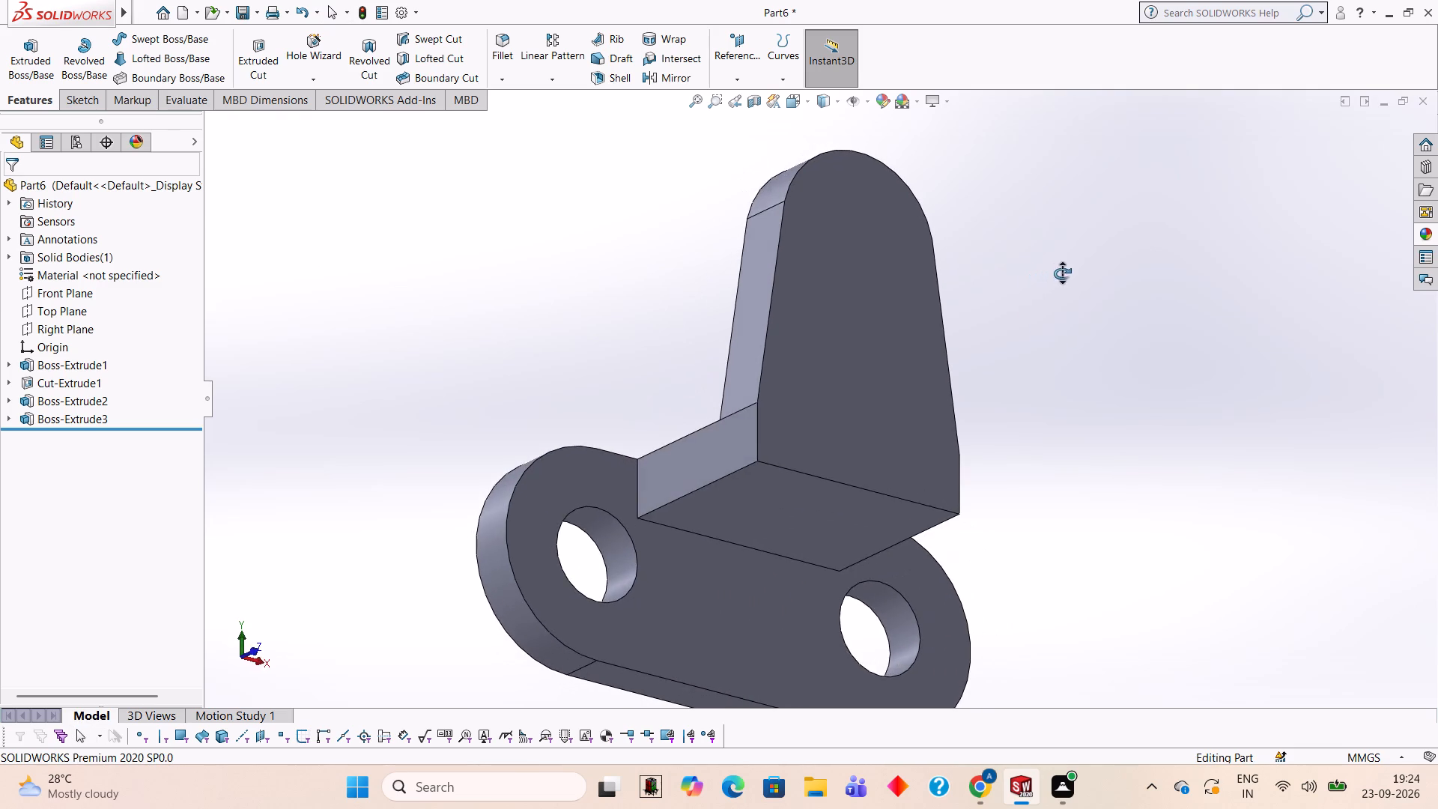
middle_click_drag(1062, 273, 1070, 353)
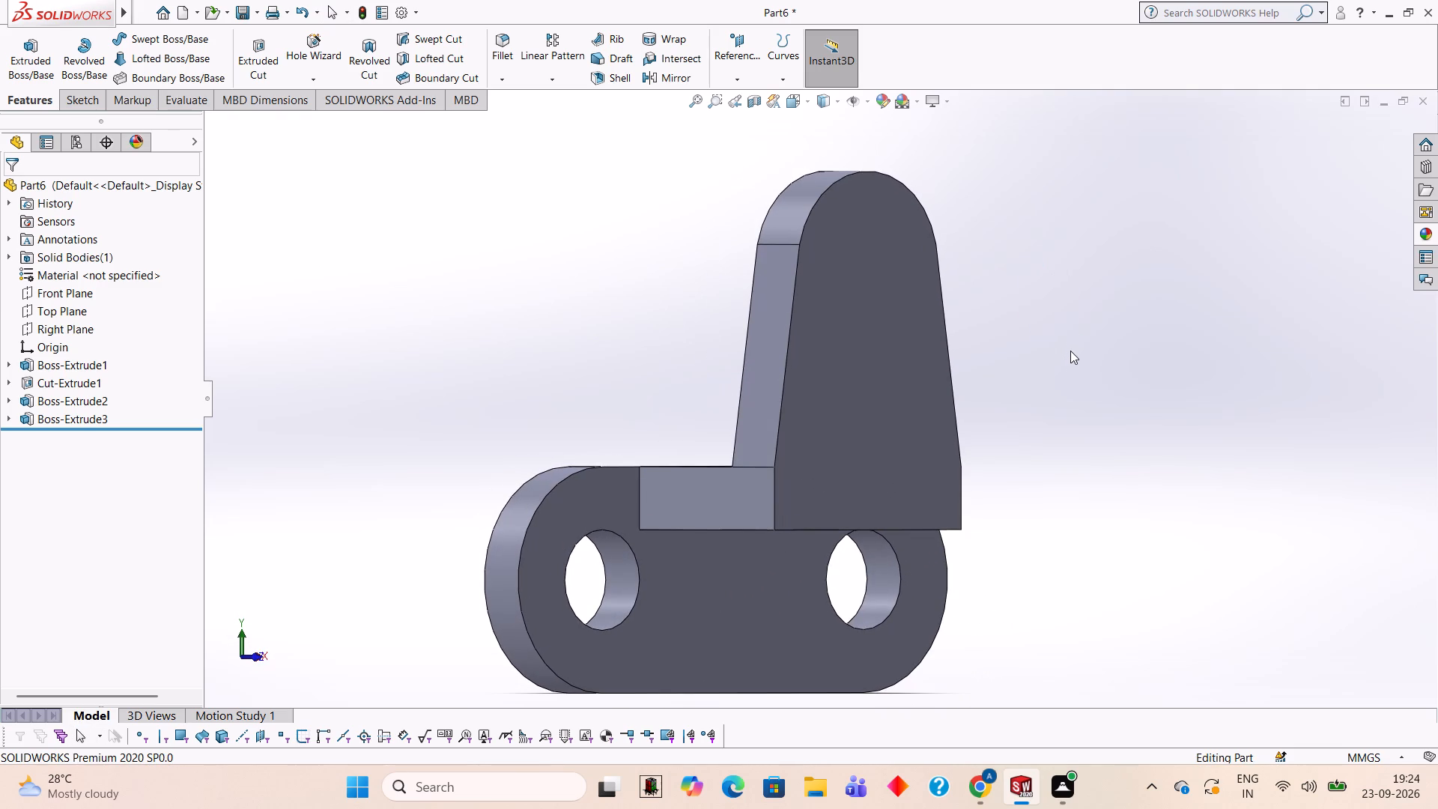
left_click(876, 295)
left_click(939, 253)
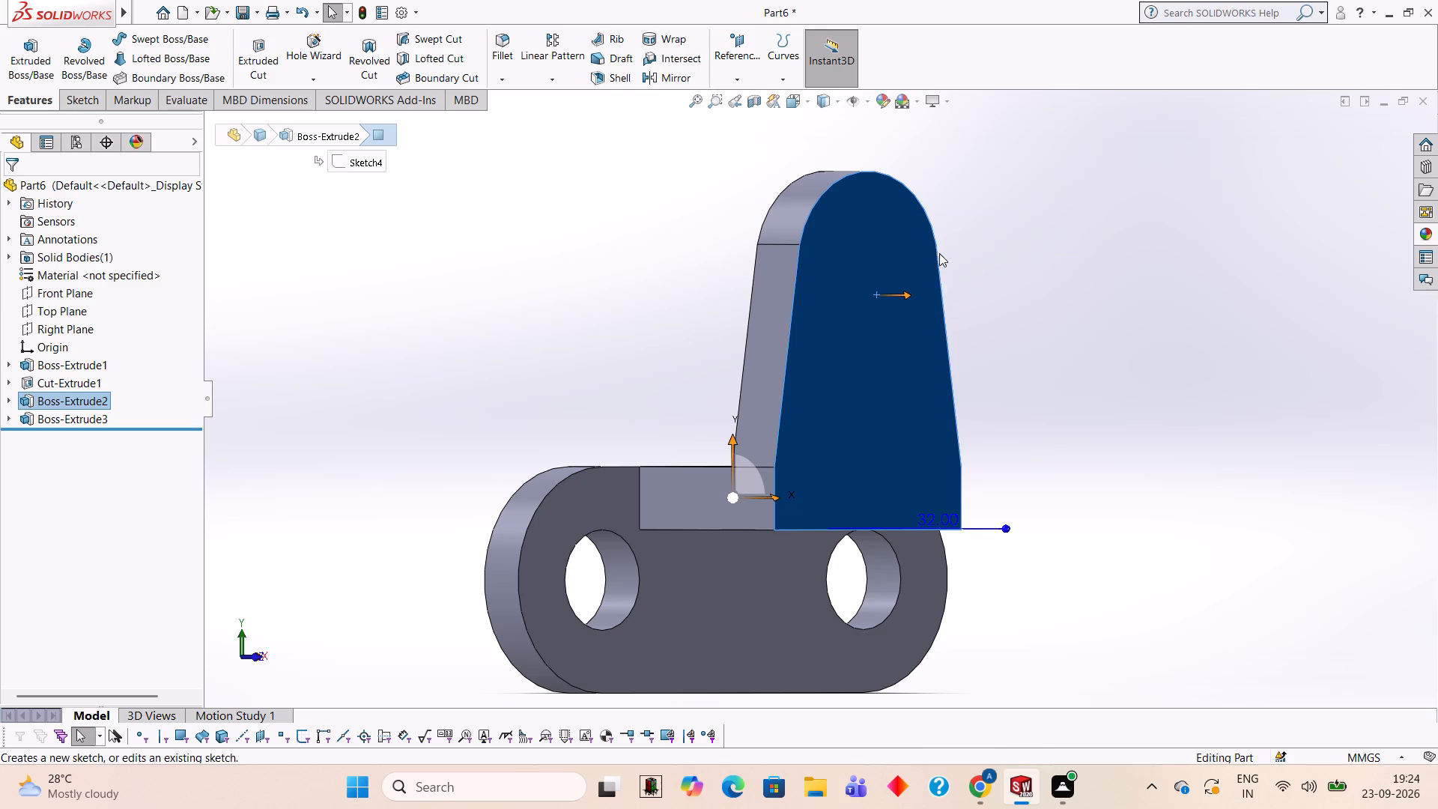
key("ctrl+8")
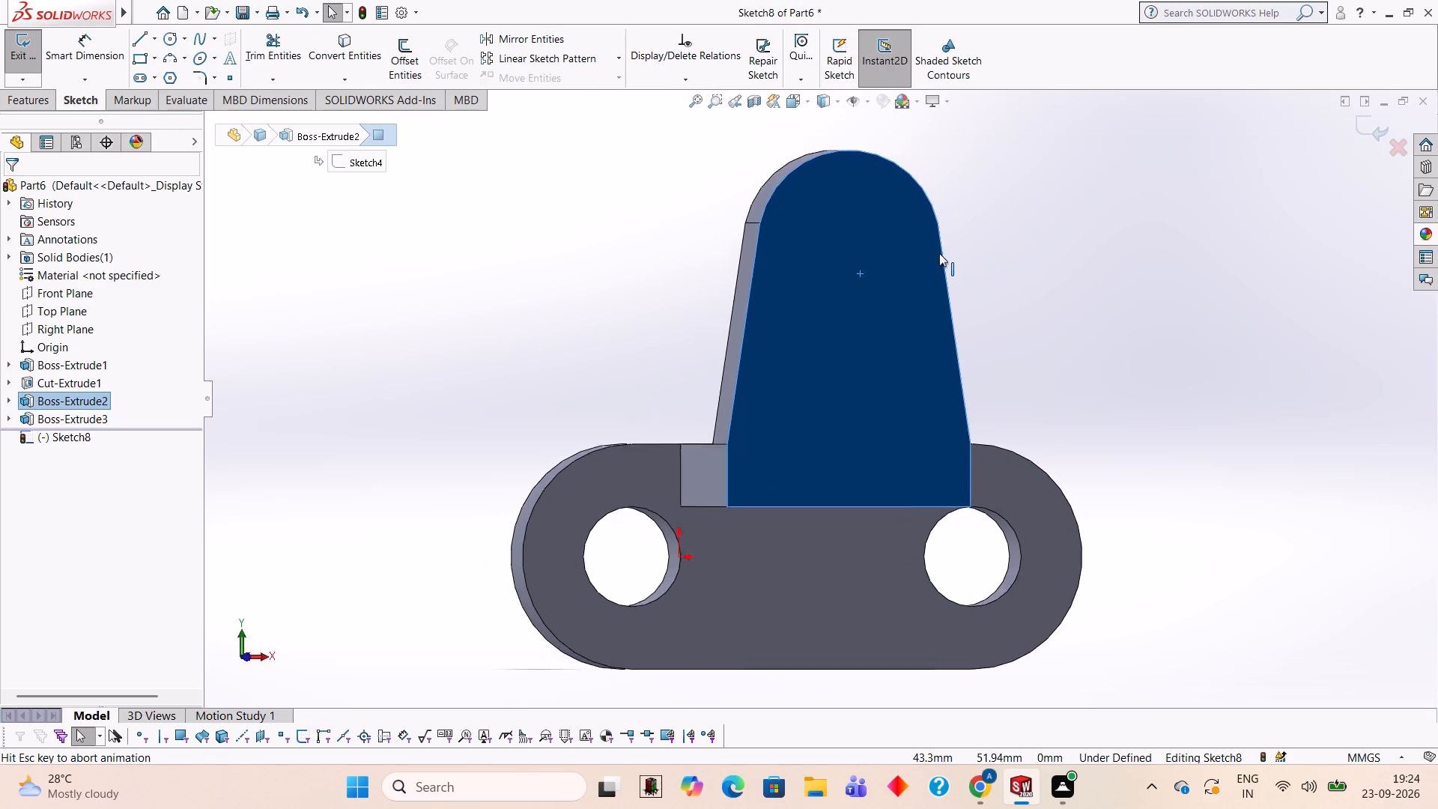
left_click(168, 40)
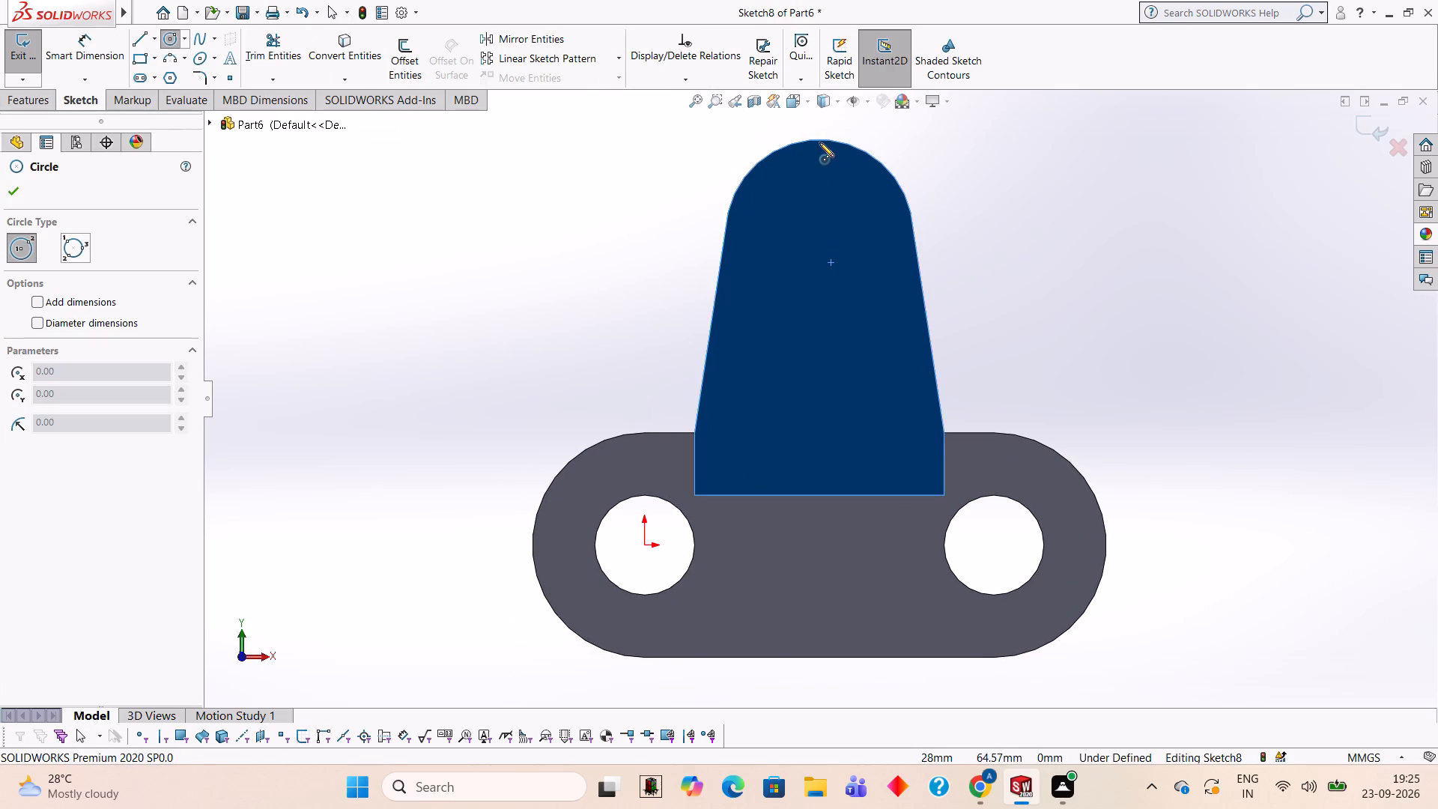
left_click(819, 232)
type("15")
key("Return")
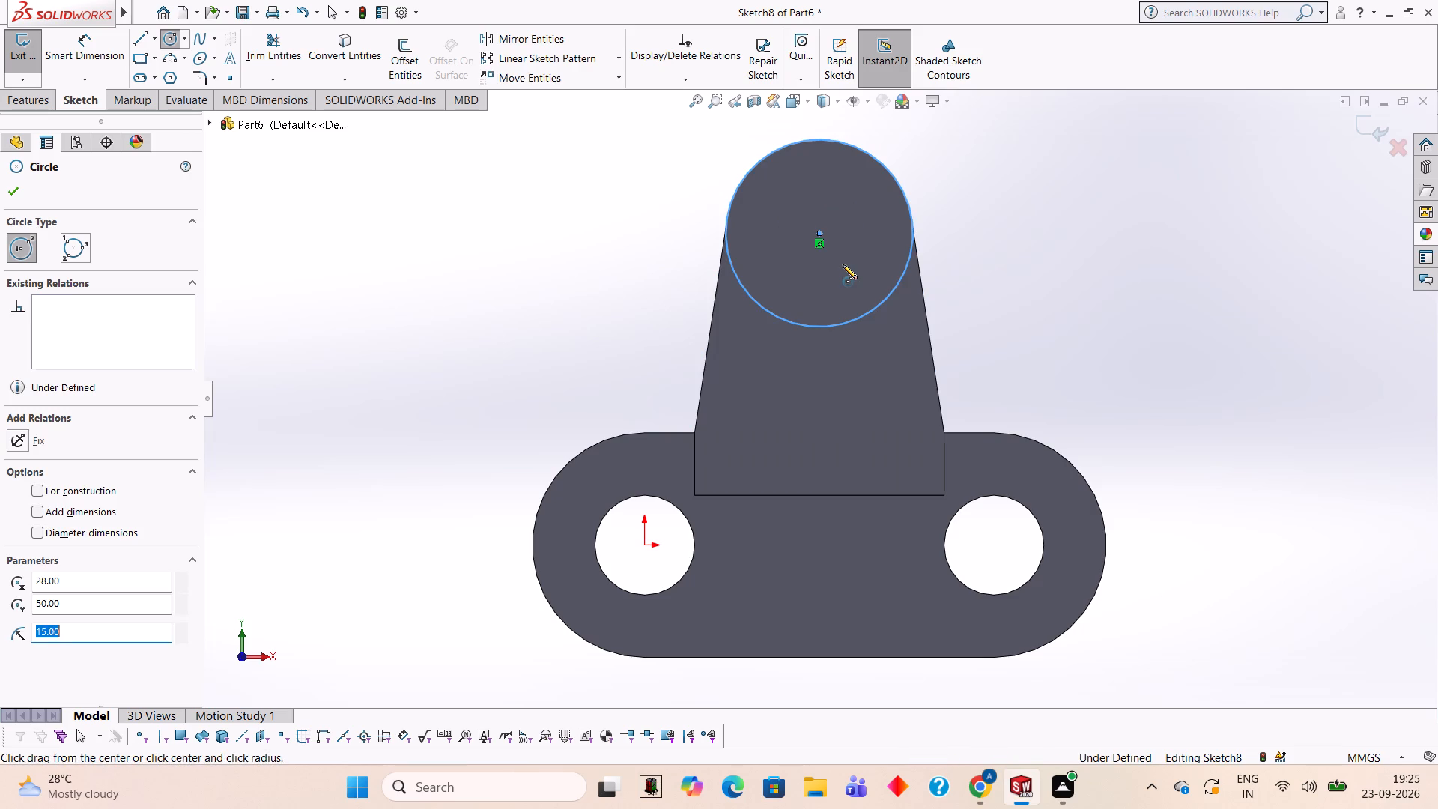
Extrude the 15 mm radius circle 10 mm outward from the lug's front face as a merged boss.
left_click(34, 103)
left_click(45, 66)
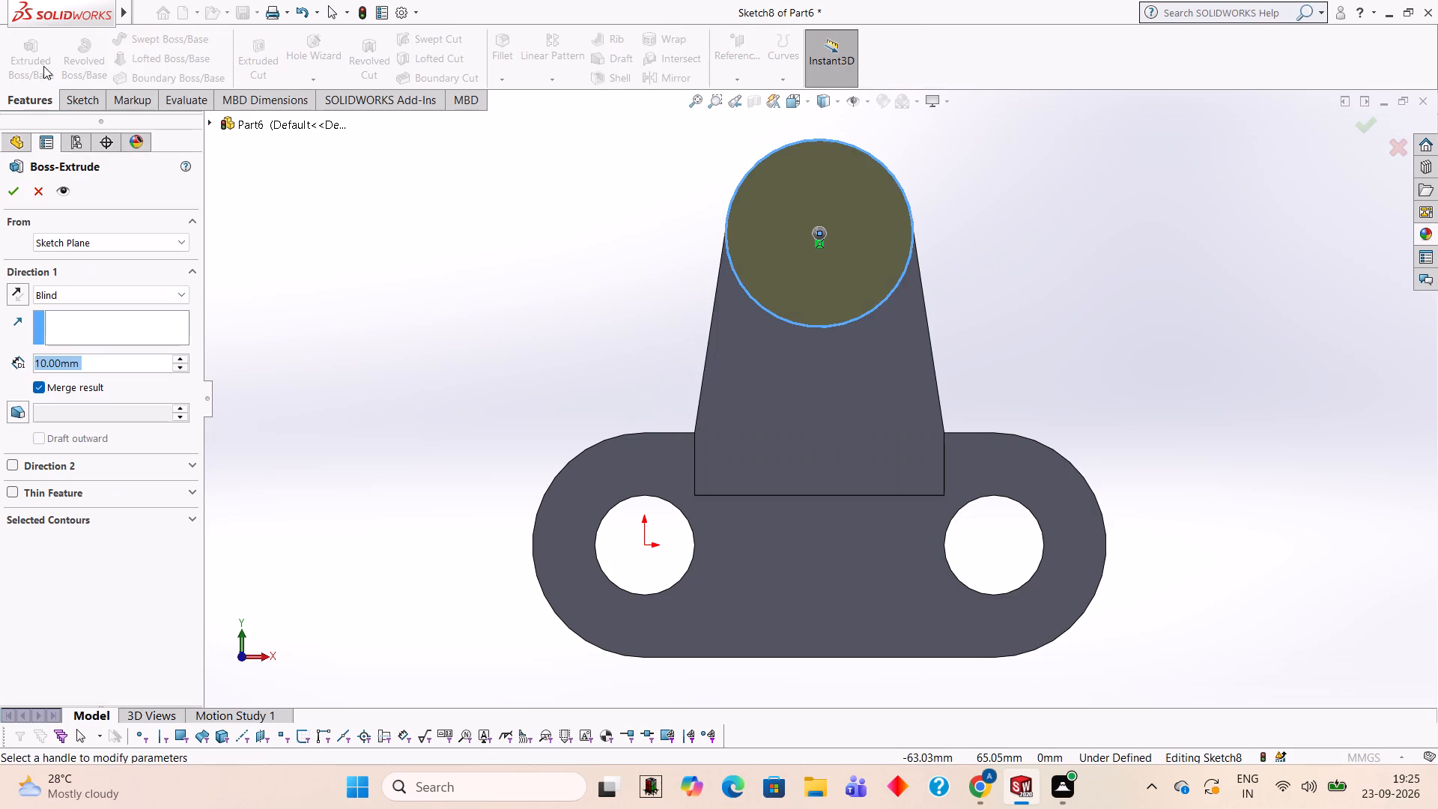
middle_click_drag(335, 282, 449, 342)
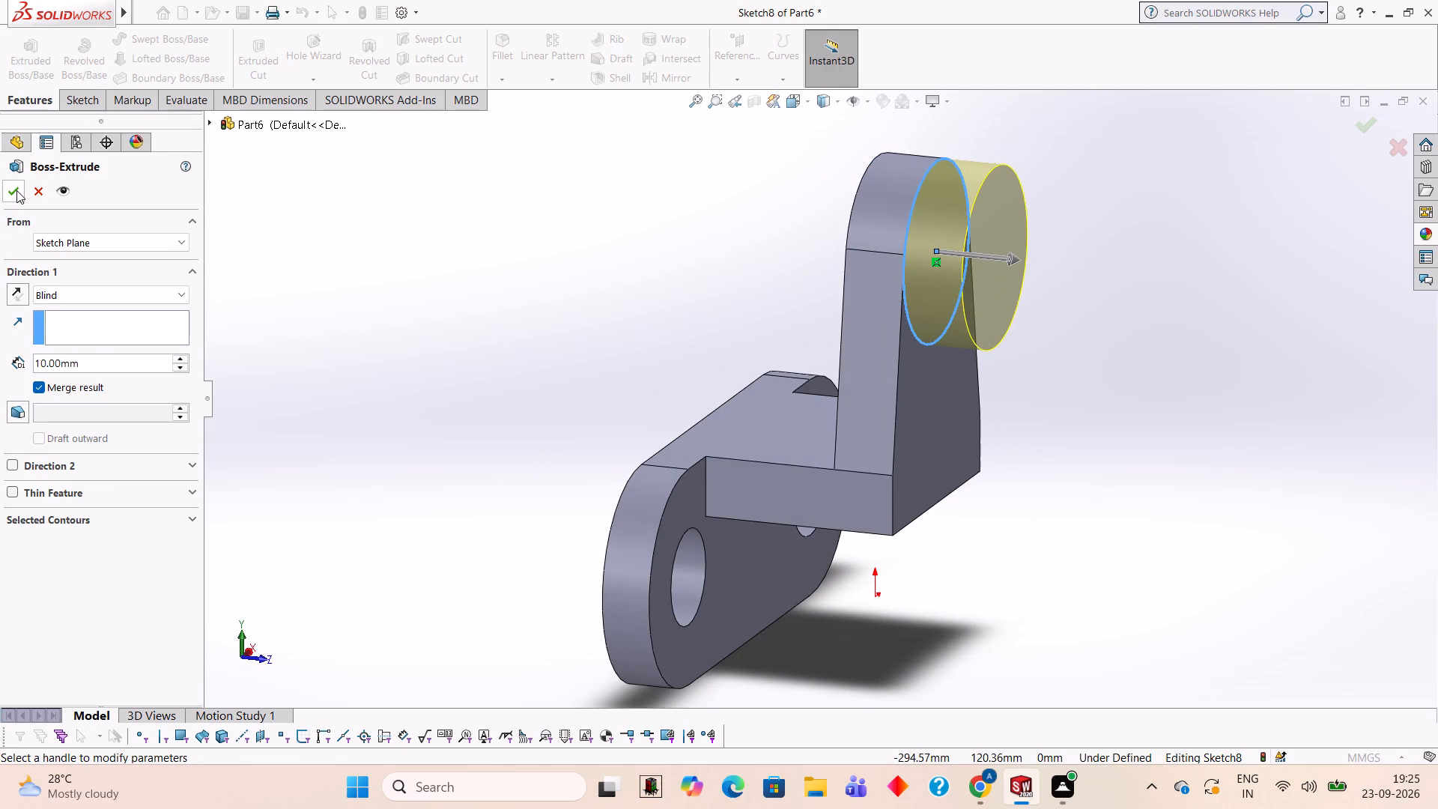
left_click(16, 190)
left_click(282, 272)
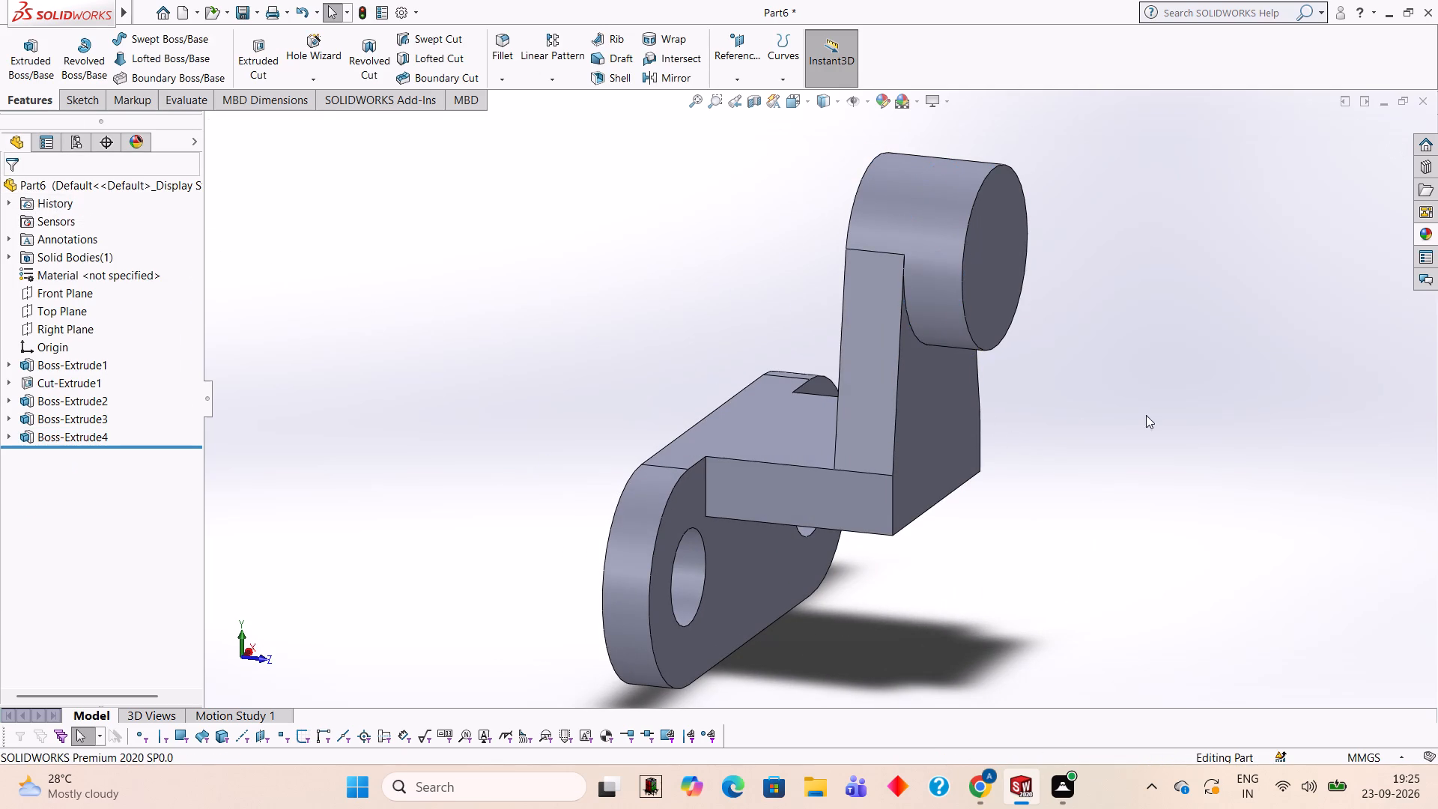
Sketch a concentric circle of 10 mm radius on the front face of the round boss.
middle_click_drag(1190, 433, 1126, 223)
middle_click_drag(1018, 307, 996, 375)
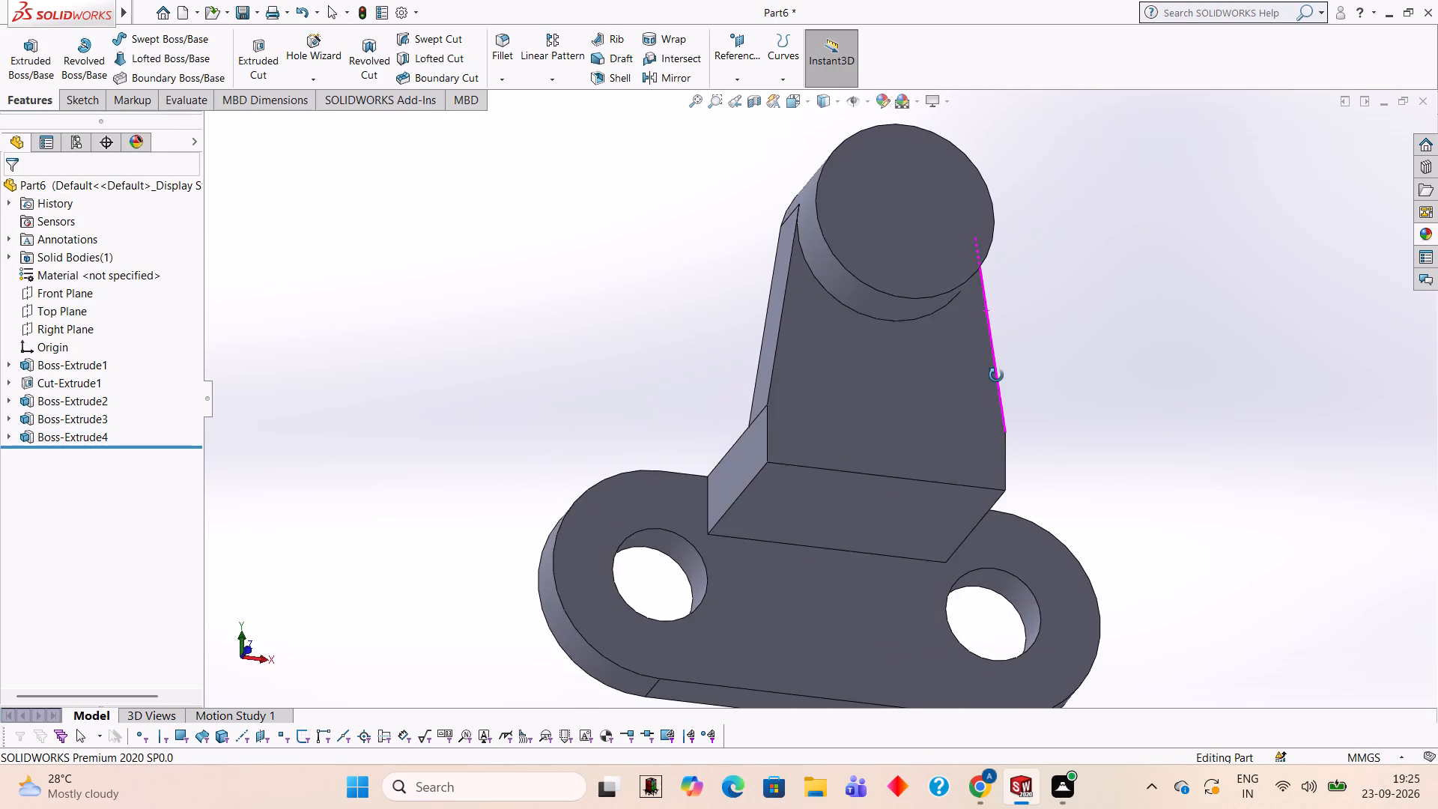
middle_click_drag(996, 375, 992, 518)
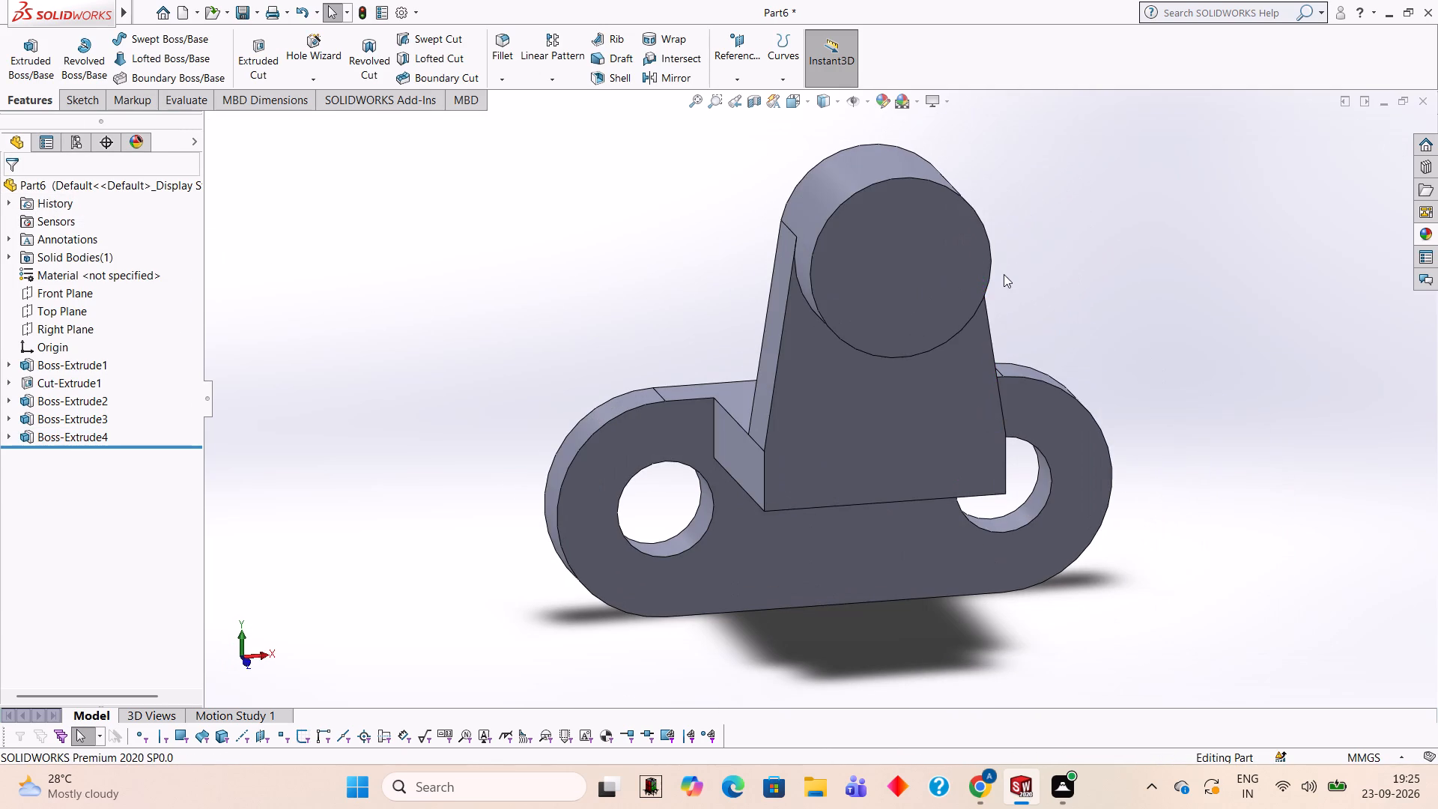
left_click(915, 260)
left_click(976, 213)
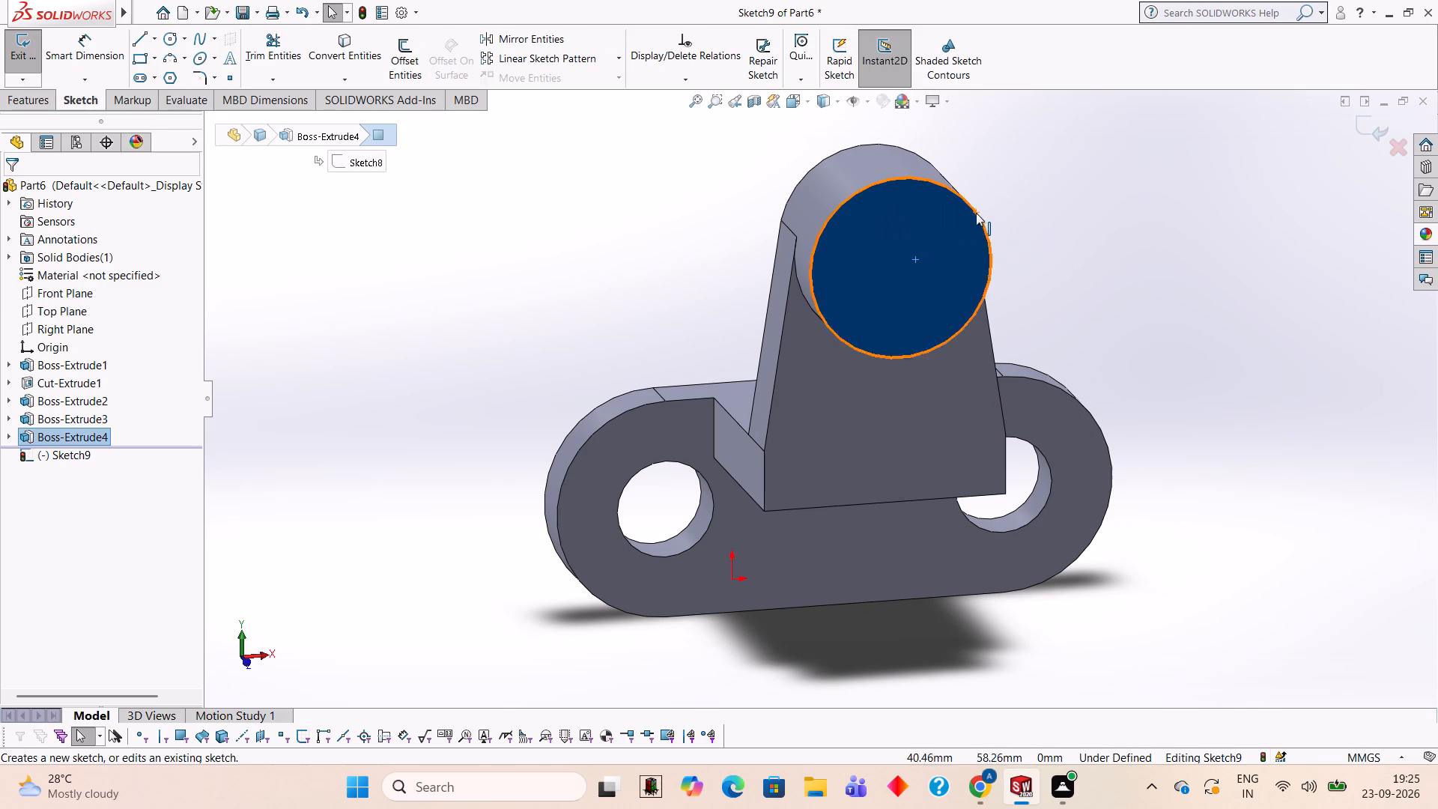
key("ctrl+8")
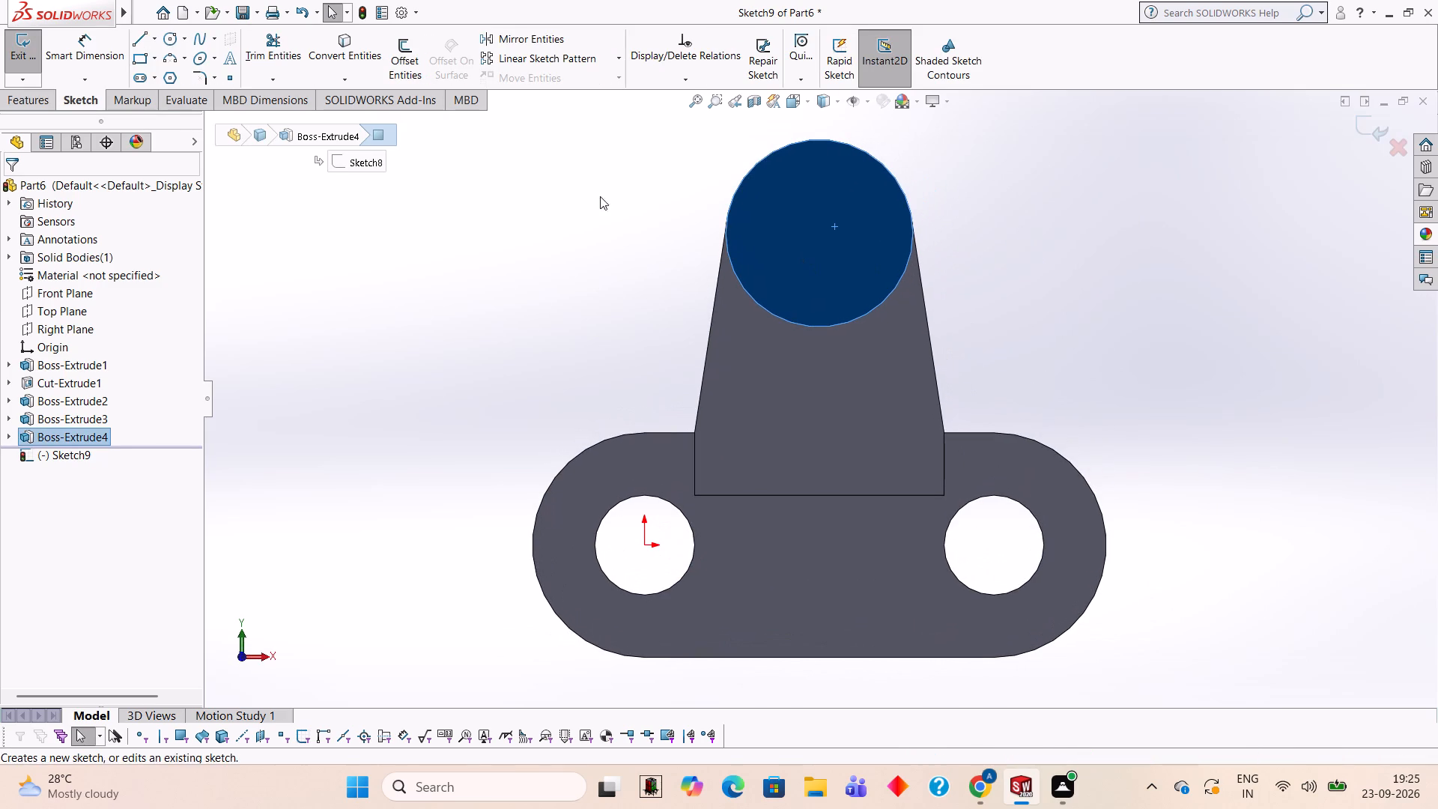
left_click(166, 42)
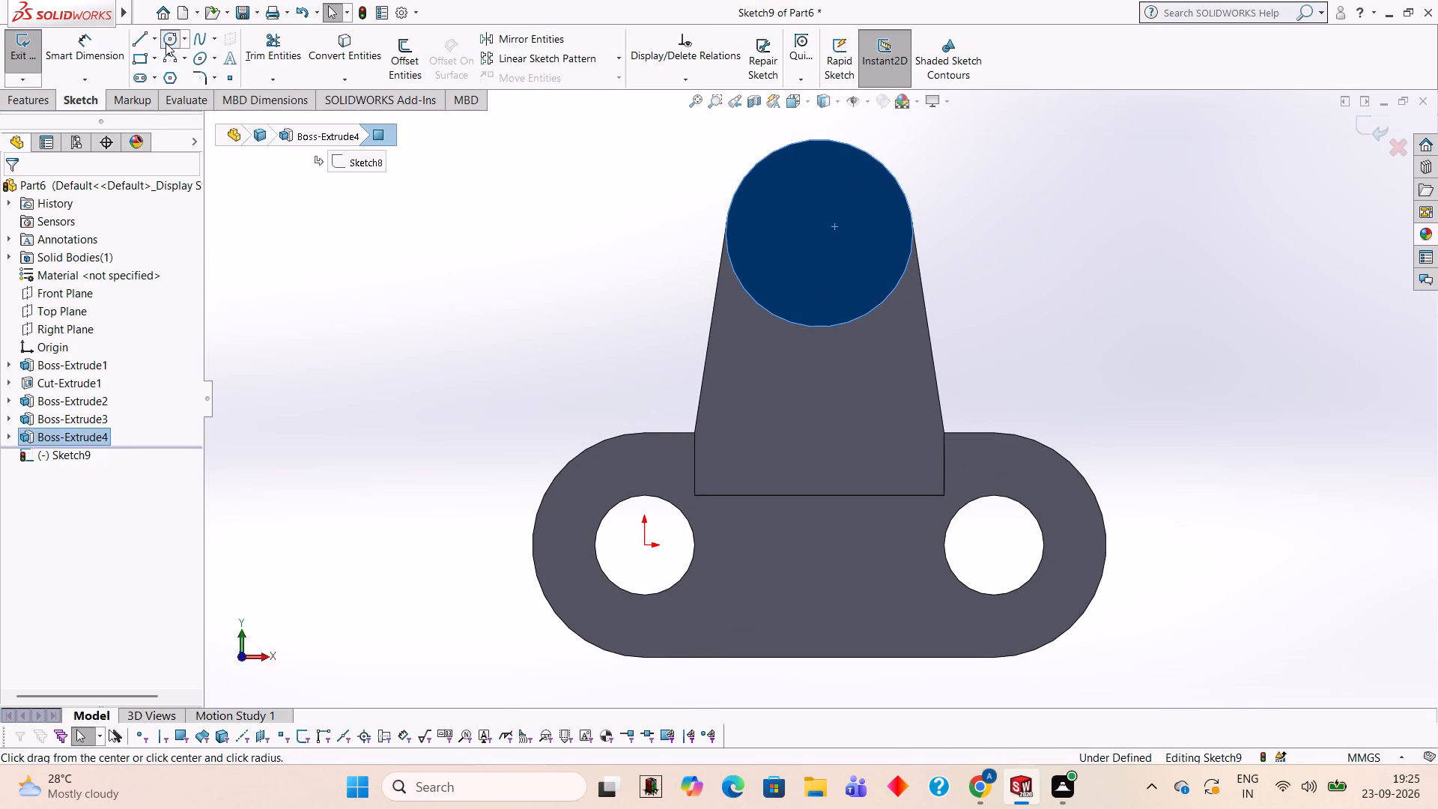
left_click(821, 232)
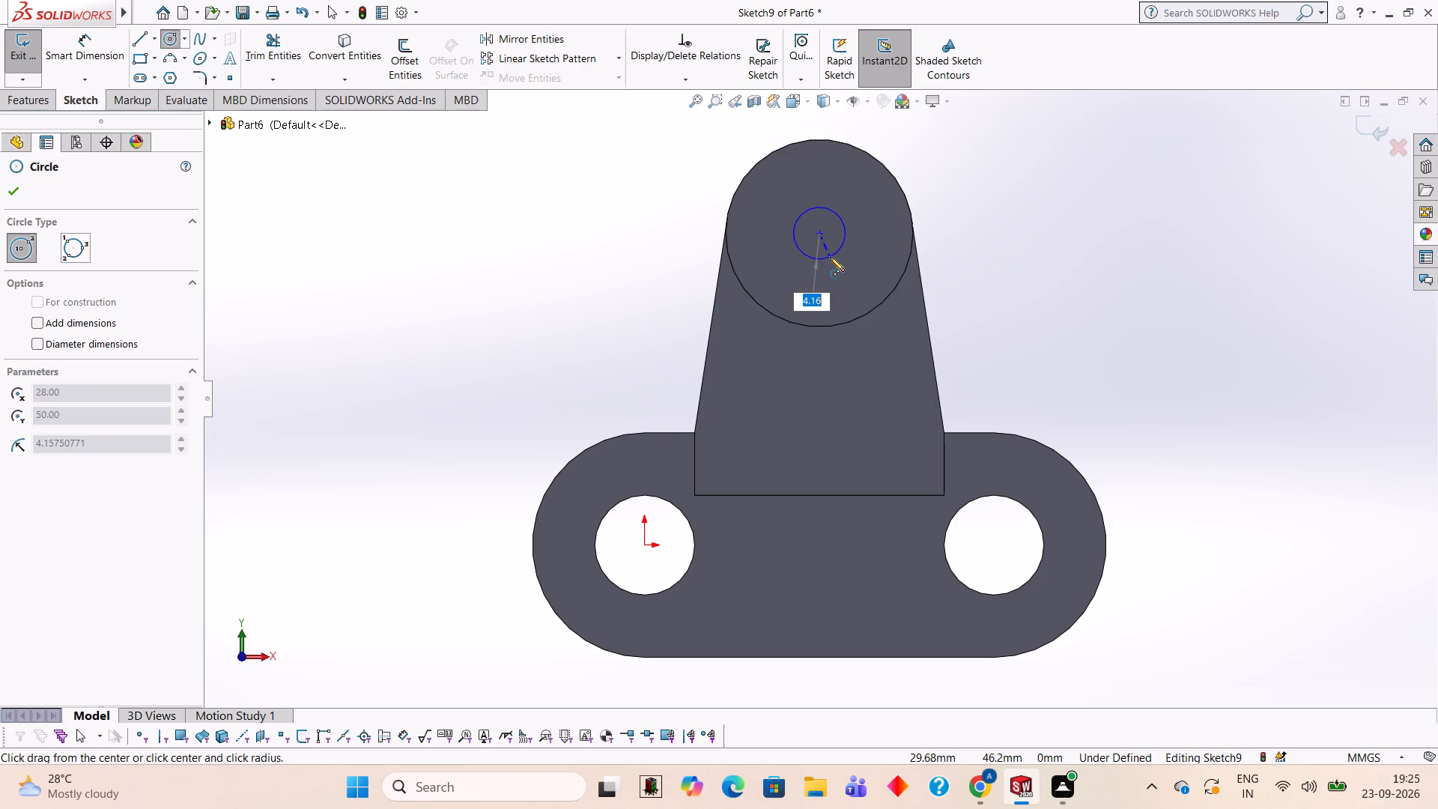
type("10")
key("Return")
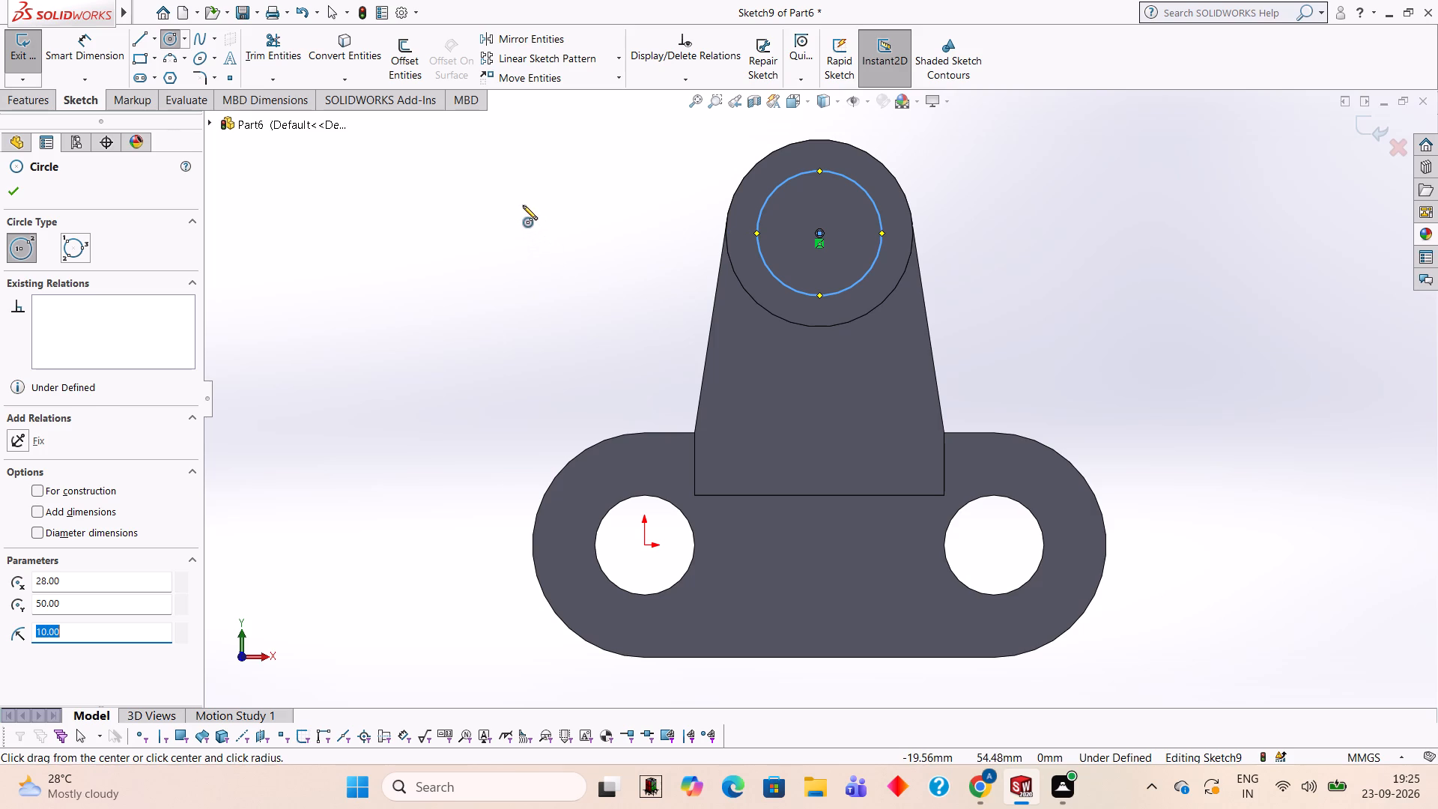
Cut the 10 mm radius circle 20 mm deep through the round boss and the lug behind it.
left_click(26, 105)
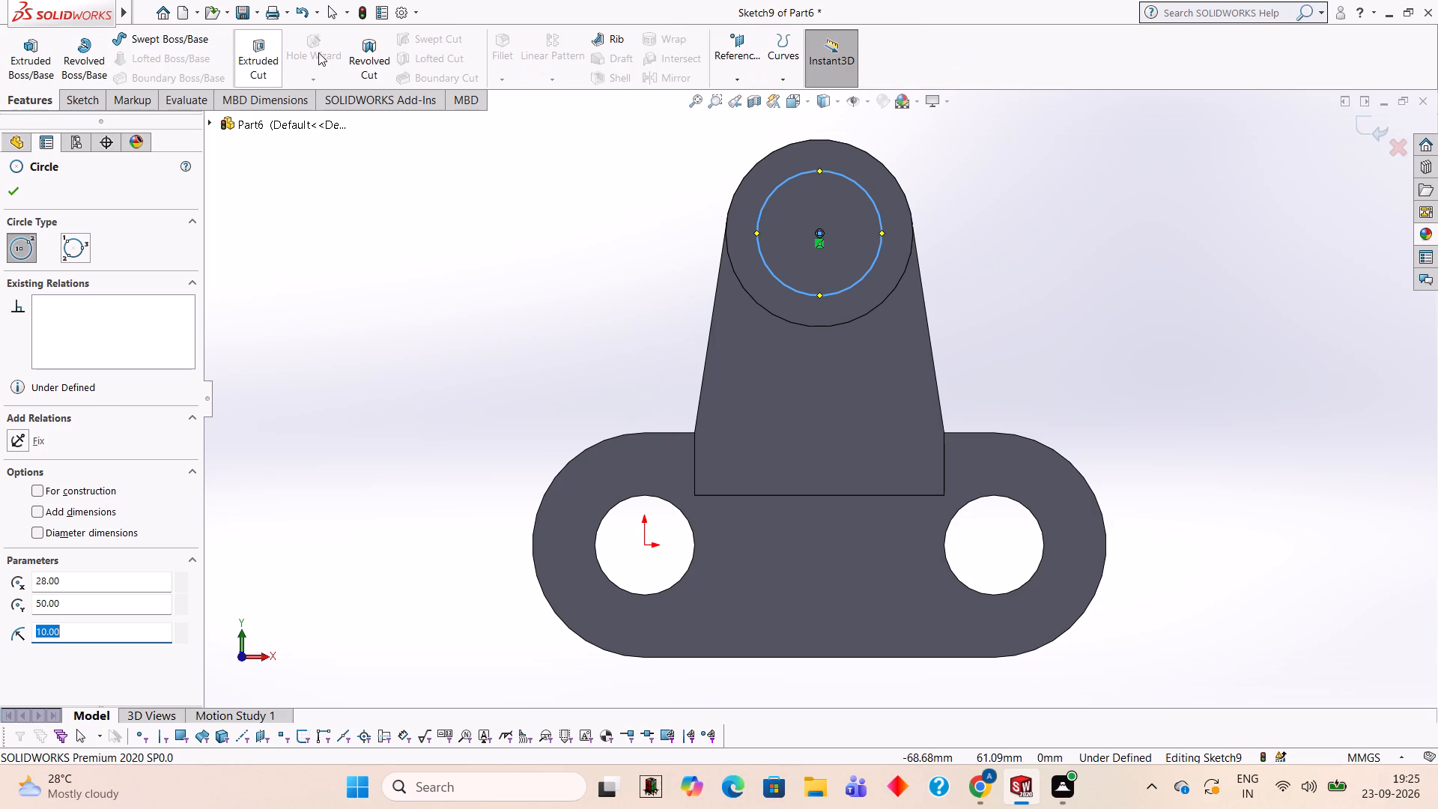
left_click(264, 55)
middle_click_drag(348, 282, 390, 303)
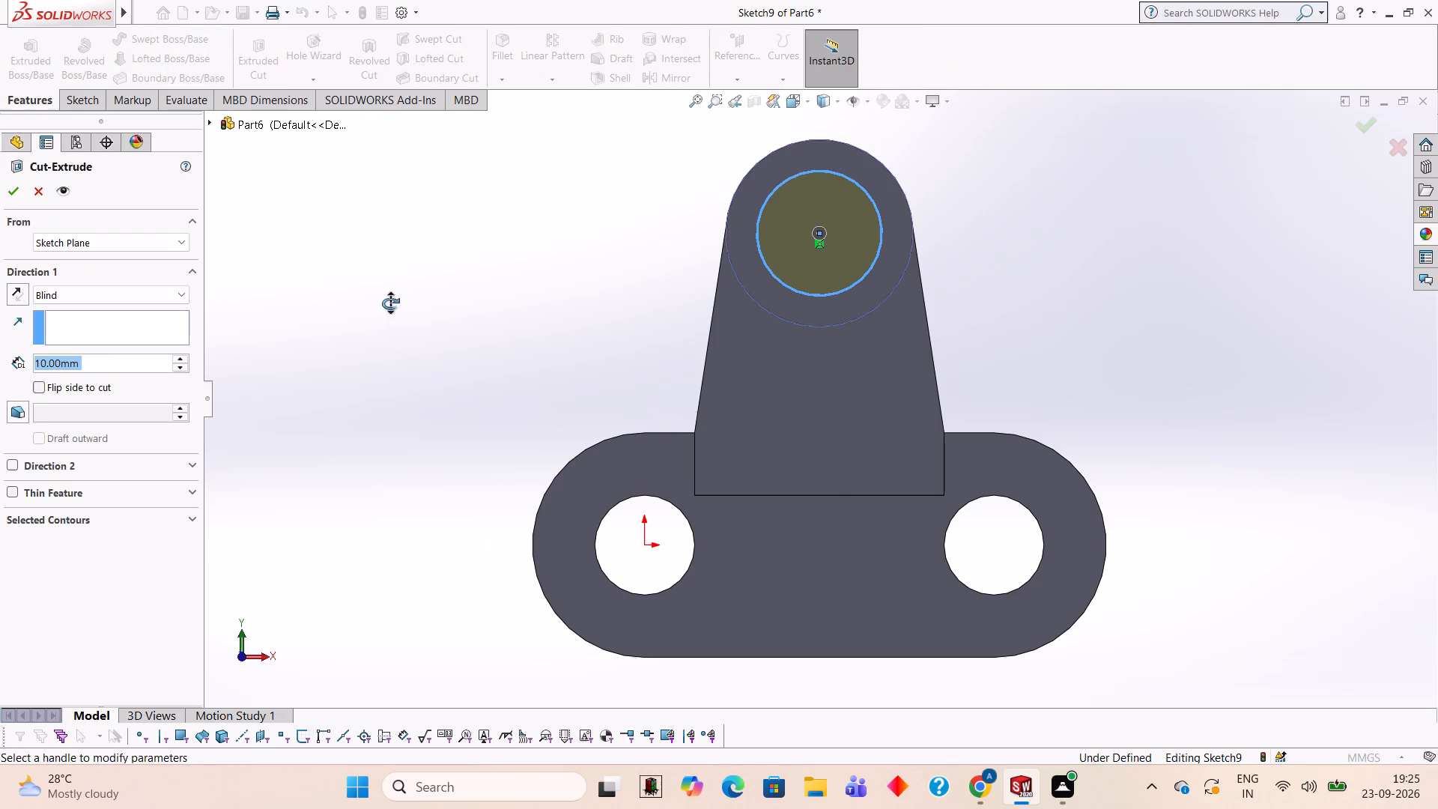
middle_click_drag(390, 303, 447, 330)
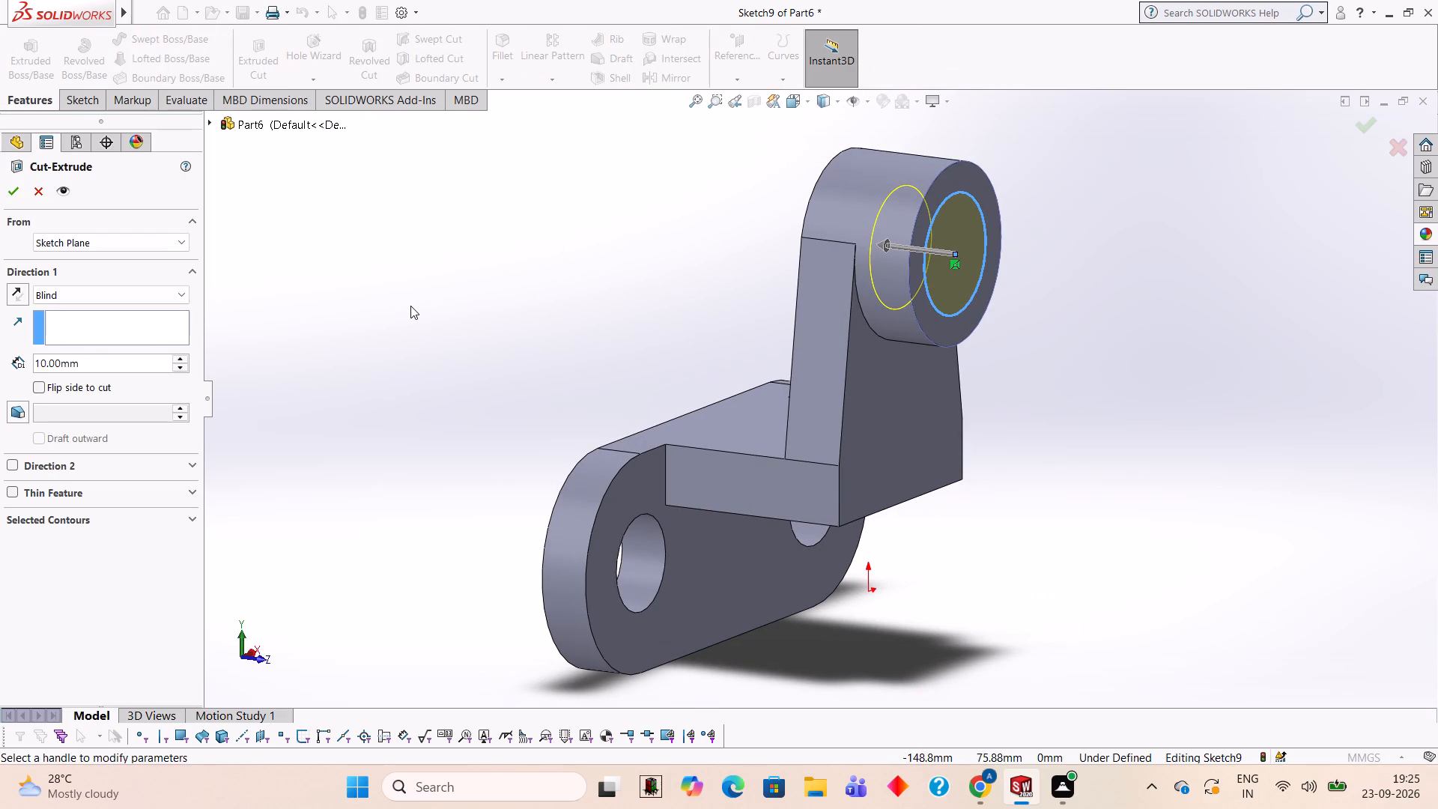
left_click(97, 362)
key("BackSpace")
key("BackSpace")
key("BackSpace")
key("BackSpace")
key("BackSpace")
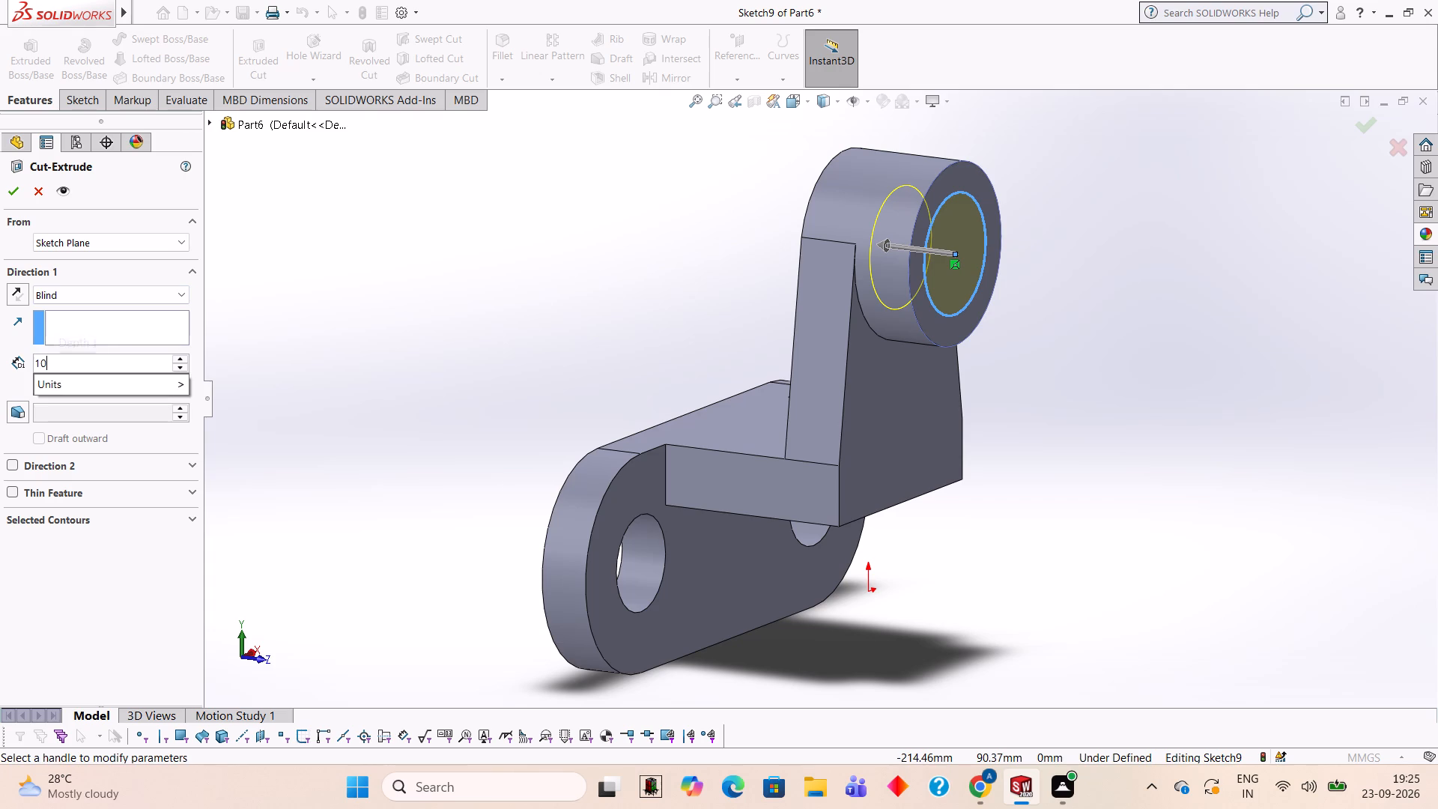
key("BackSpace")
key("BackSpace")
type("20")
key("Return")
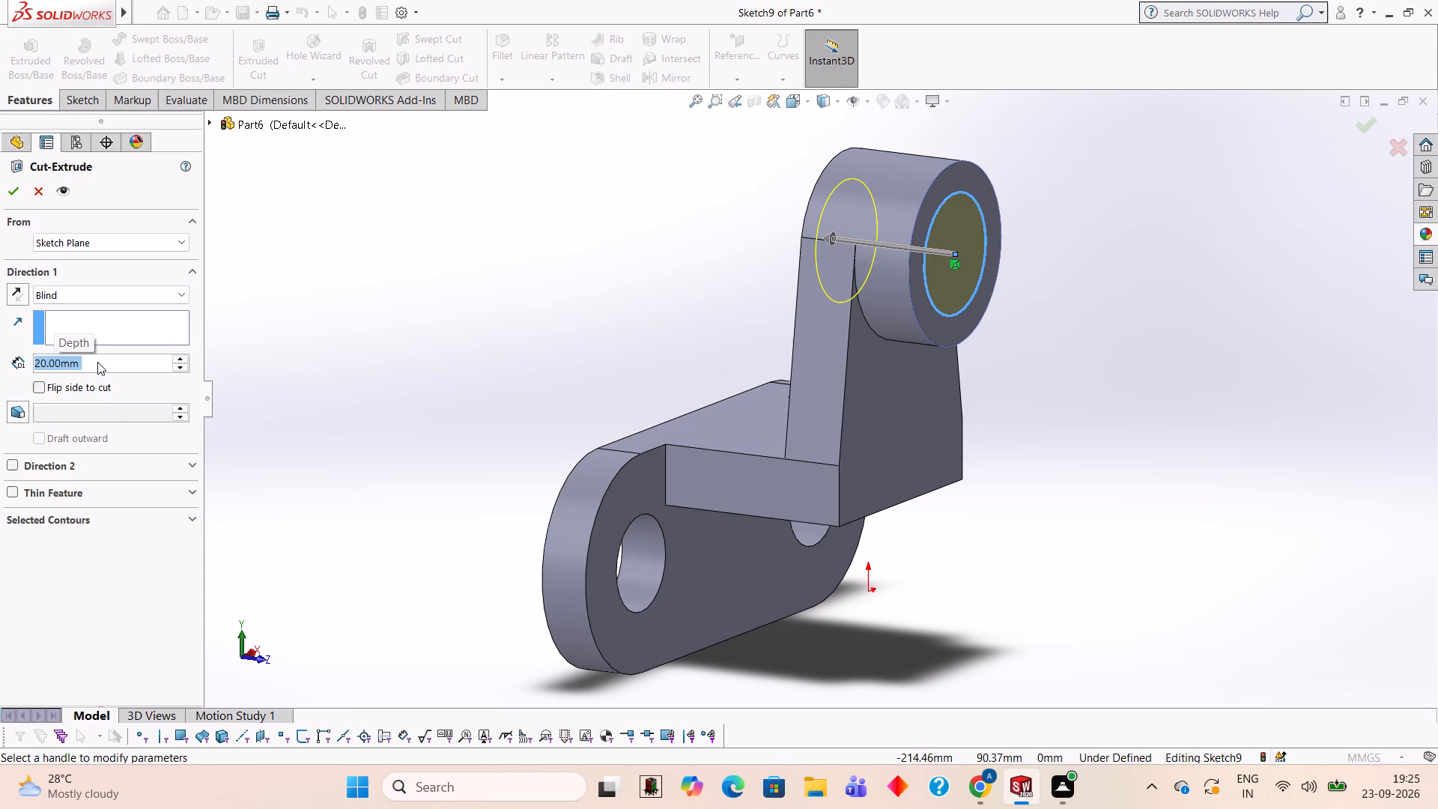
middle_click_drag(484, 405, 525, 426)
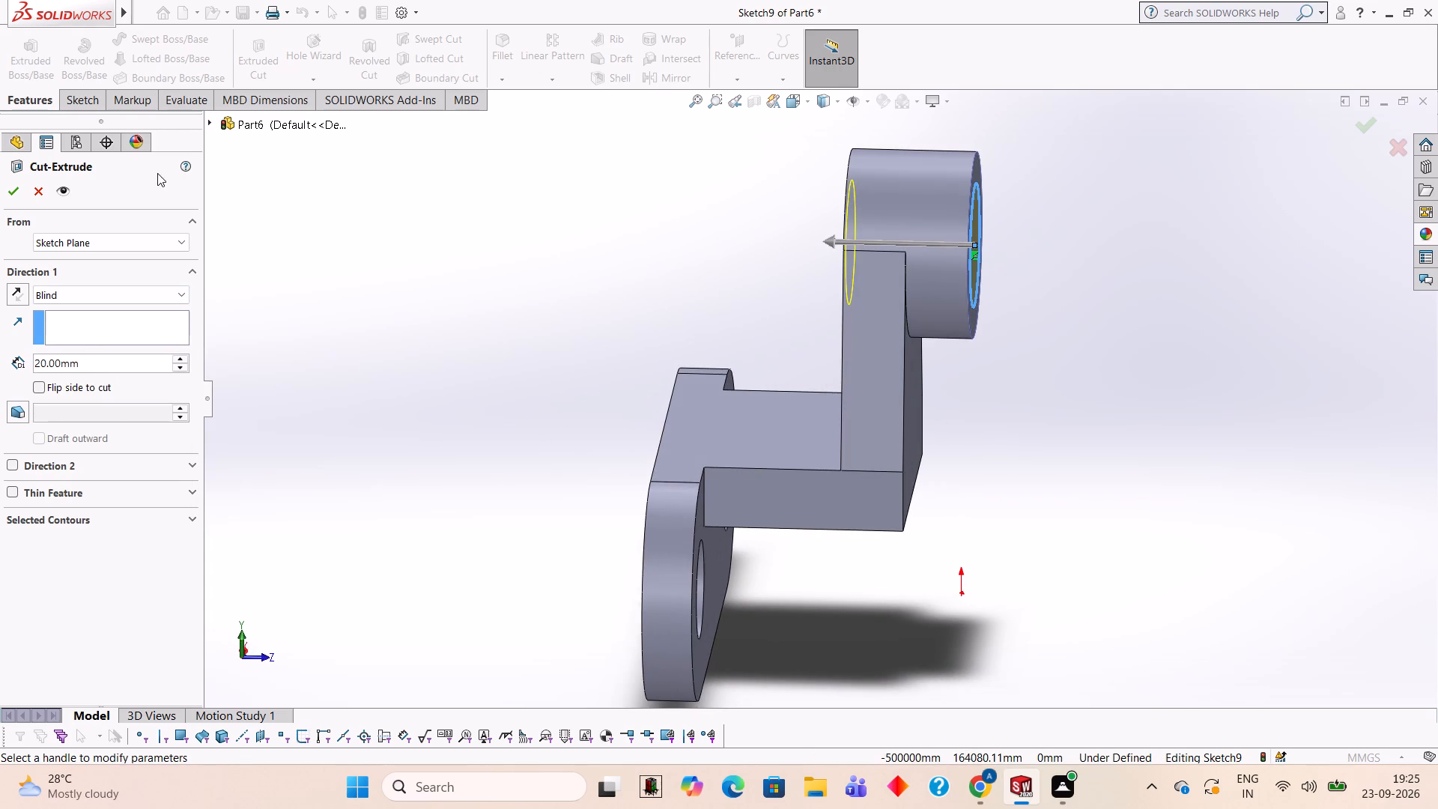
left_click(18, 186)
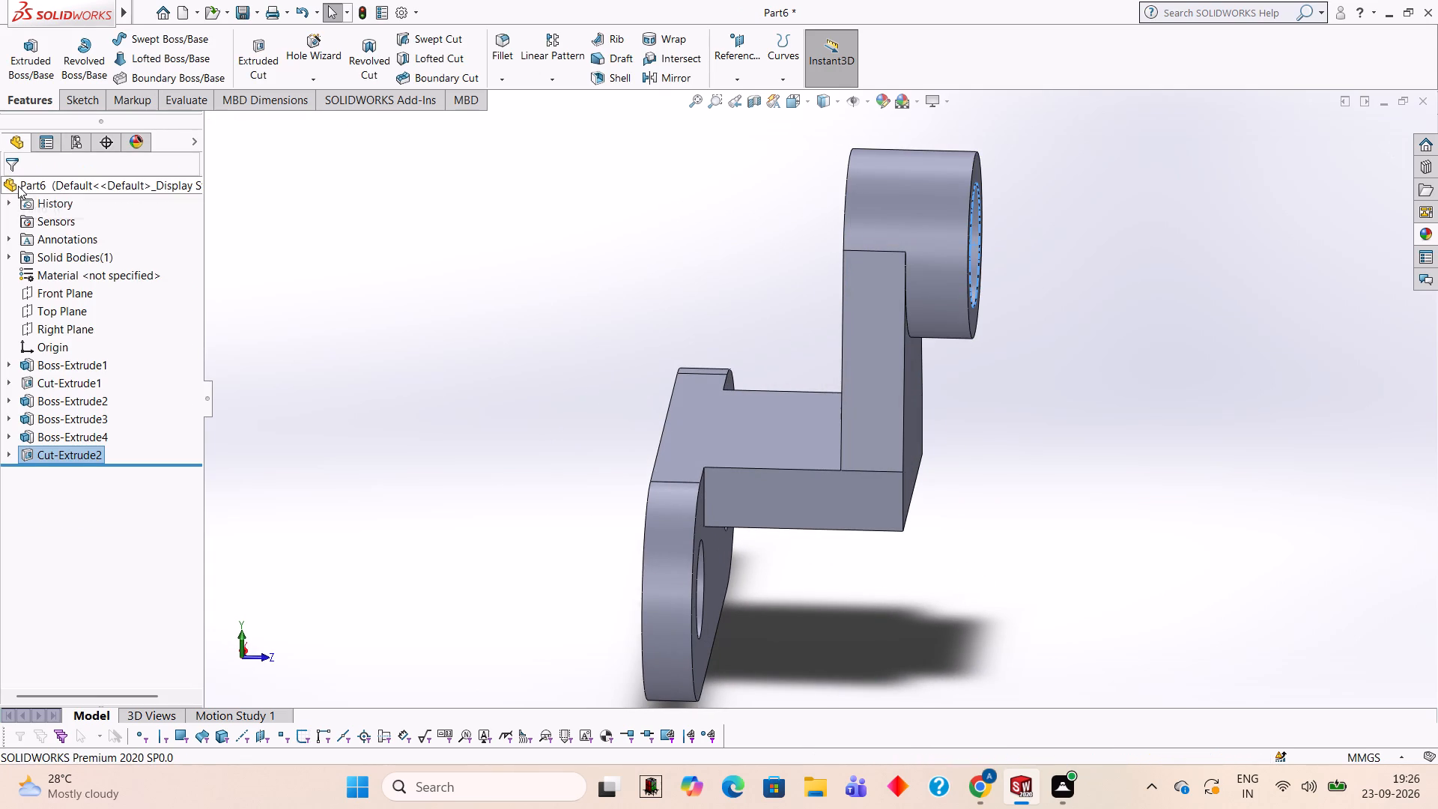
left_click(1190, 262)
Examine the bored boss, lug, block and slotted plate from the front, side and underside.
middle_click_drag(1187, 271, 1091, 243)
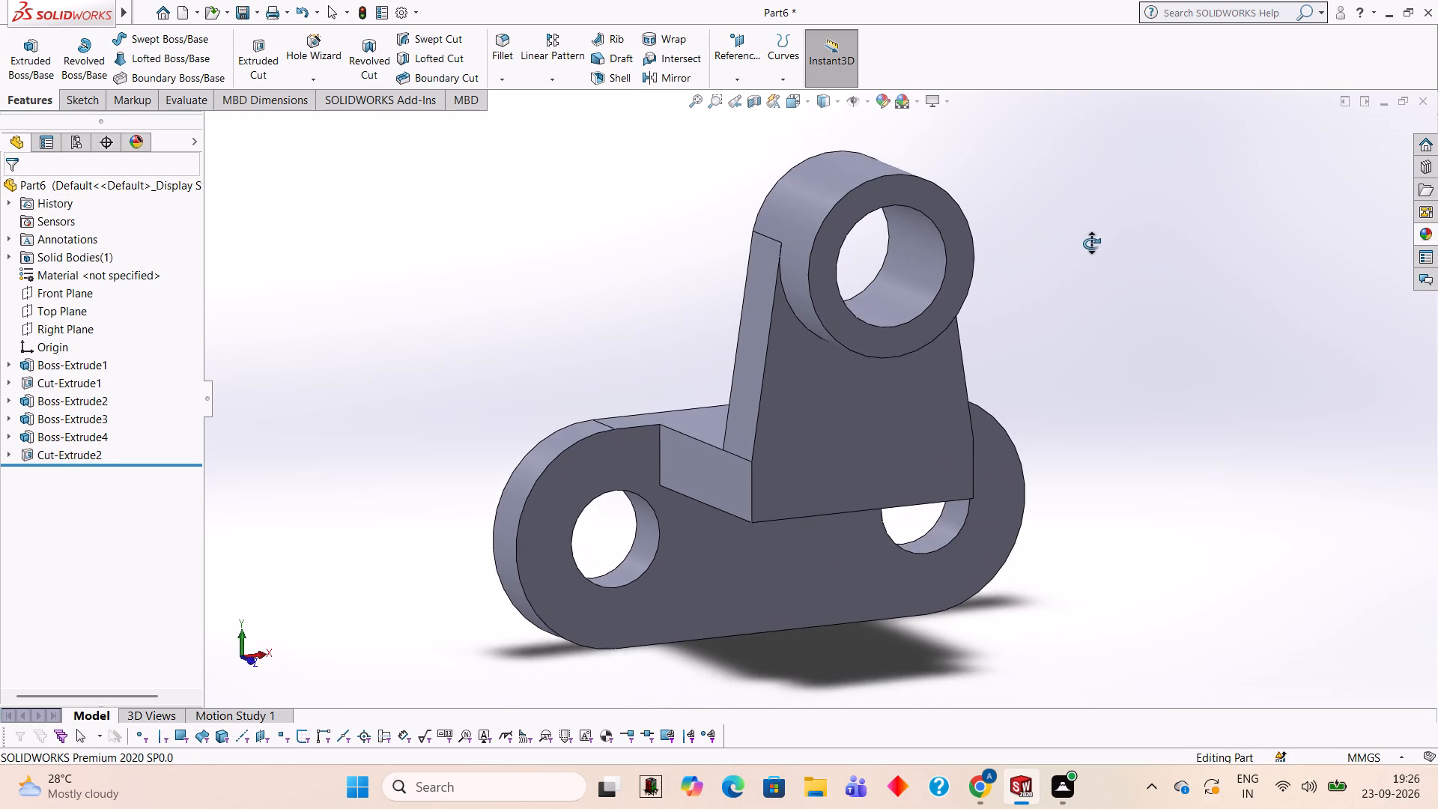
middle_click_drag(1091, 243, 1091, 242)
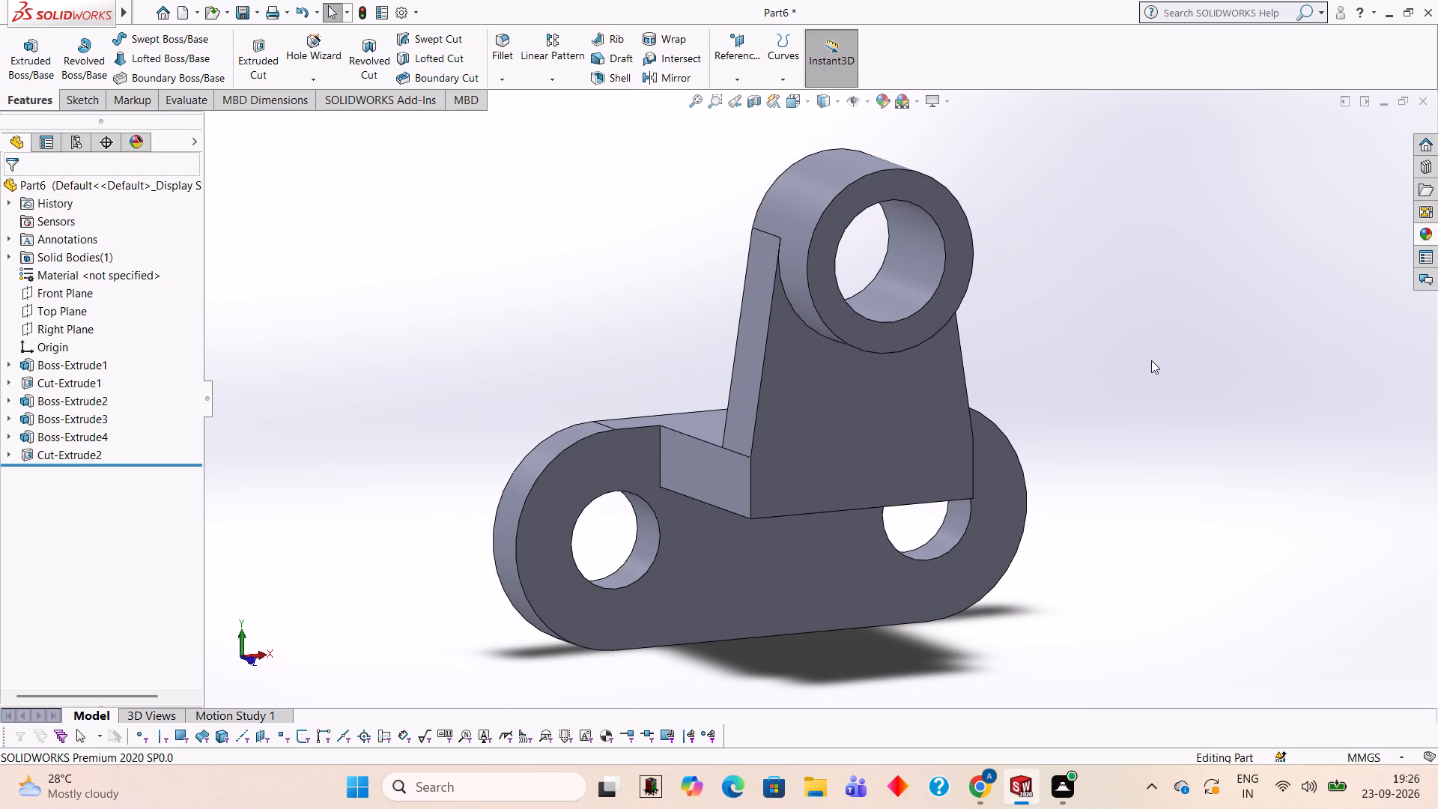
middle_click_drag(1130, 389, 1091, 303)
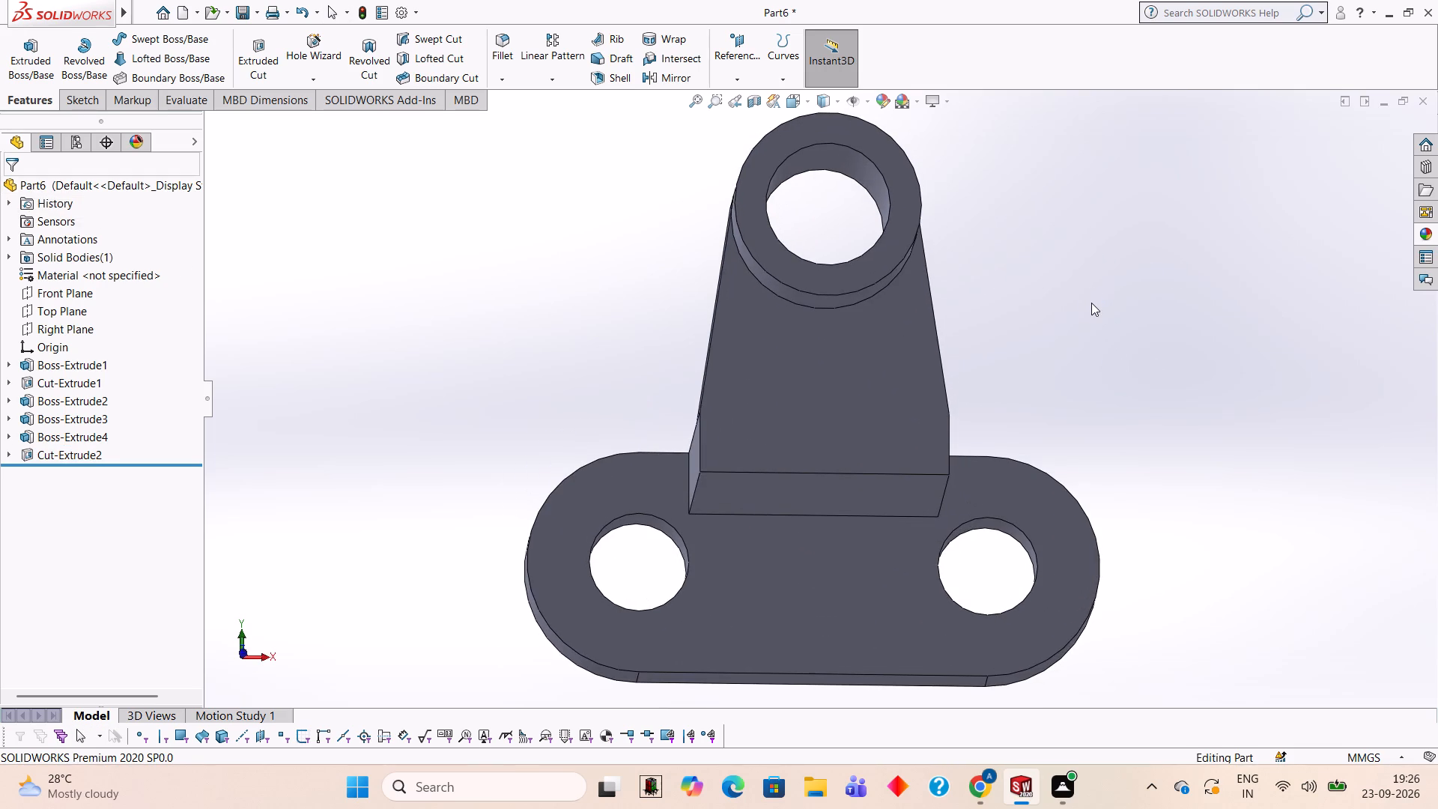
middle_click_drag(1091, 303, 1093, 348)
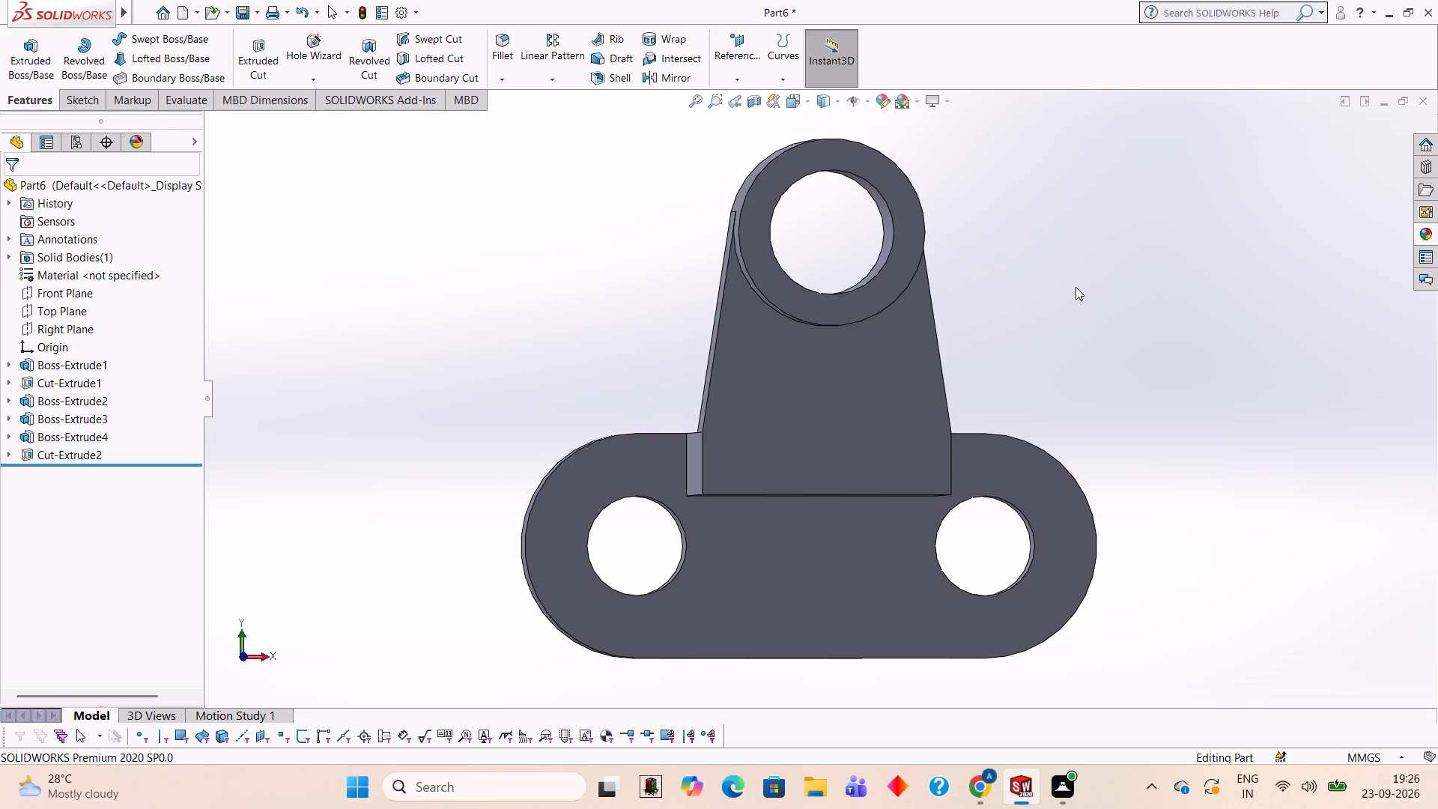
middle_click_drag(1049, 325, 1104, 321)
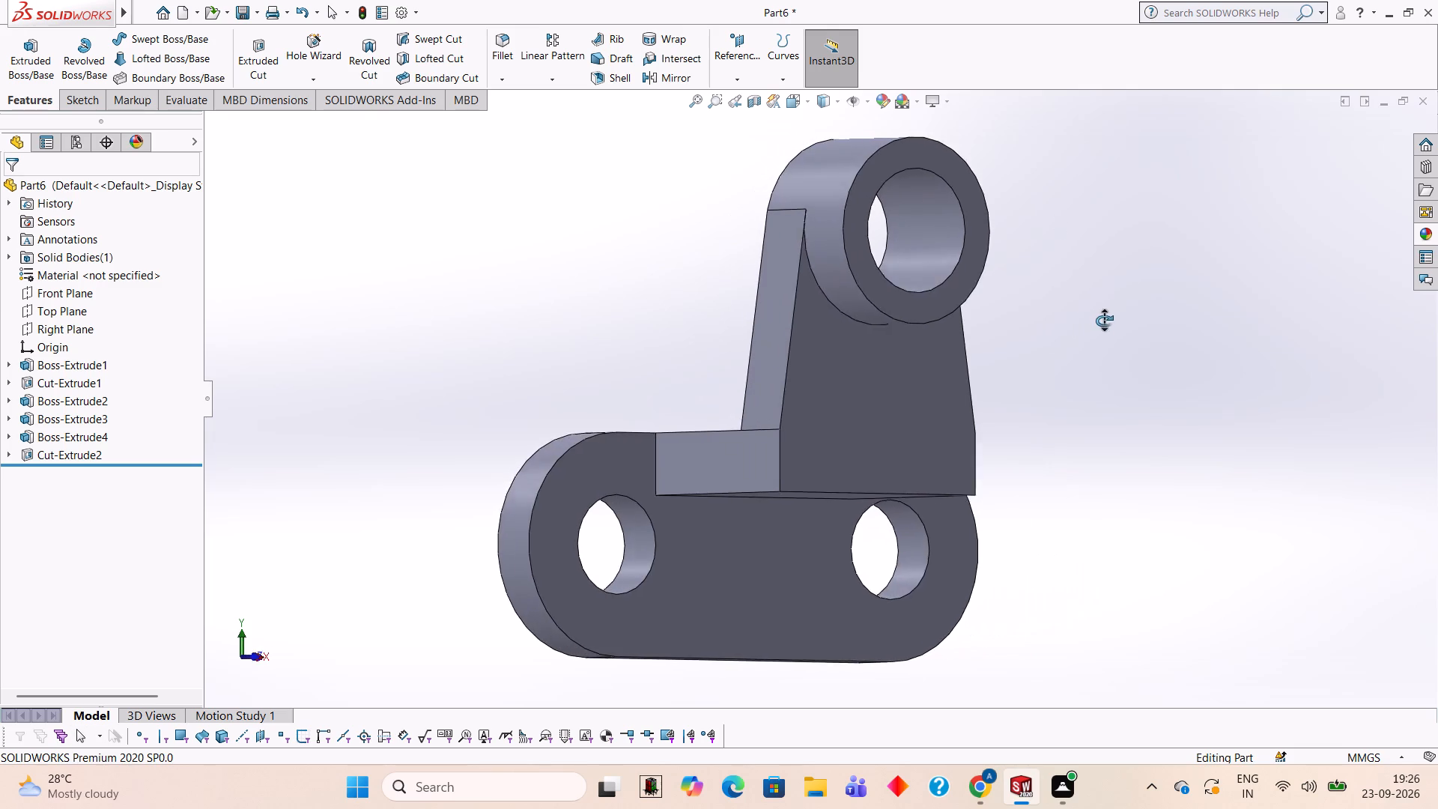
middle_click_drag(1104, 321, 1088, 318)
scroll(1077, 318, "up", 1)
middle_click_drag(1072, 318, 1056, 293)
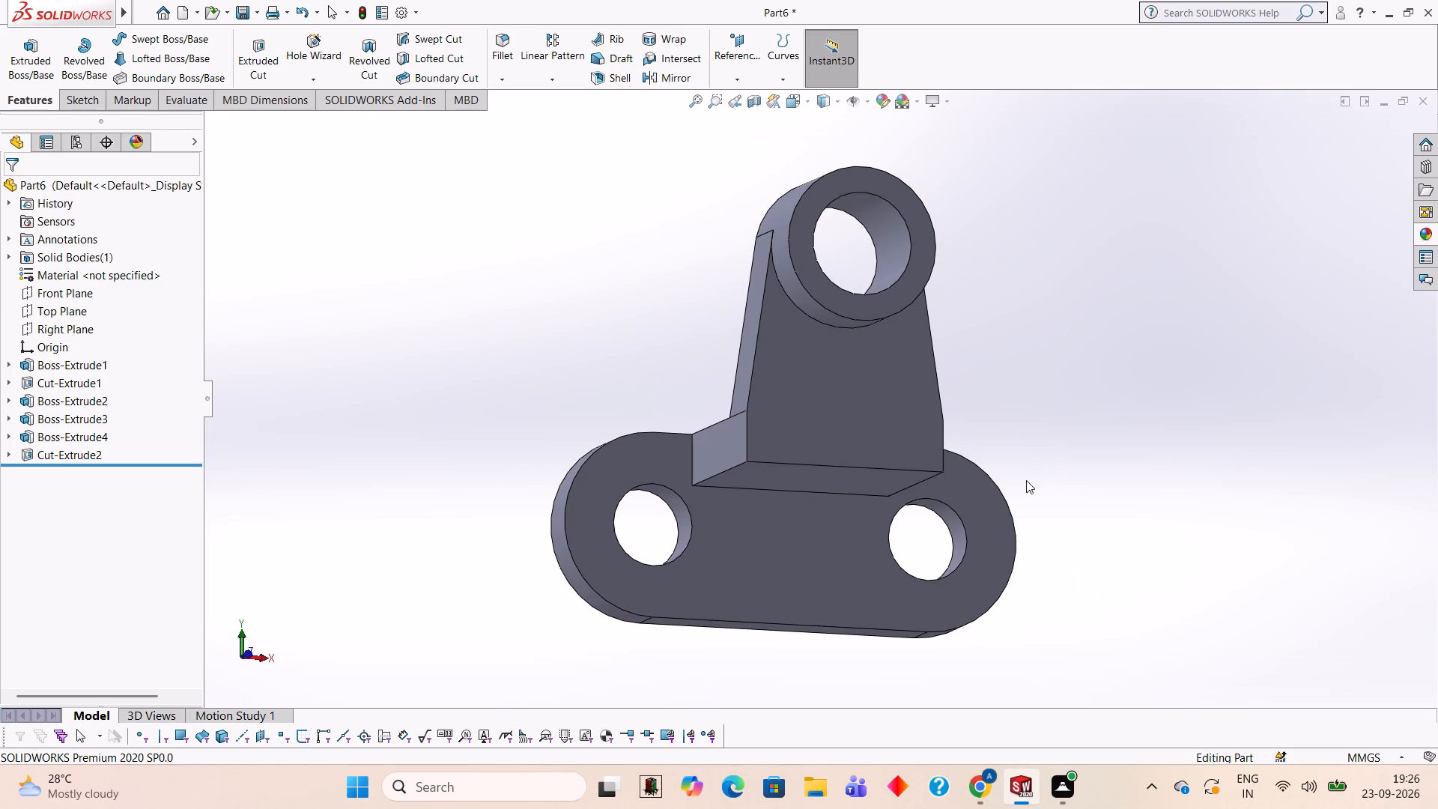
middle_click_drag(1000, 452, 1057, 518)
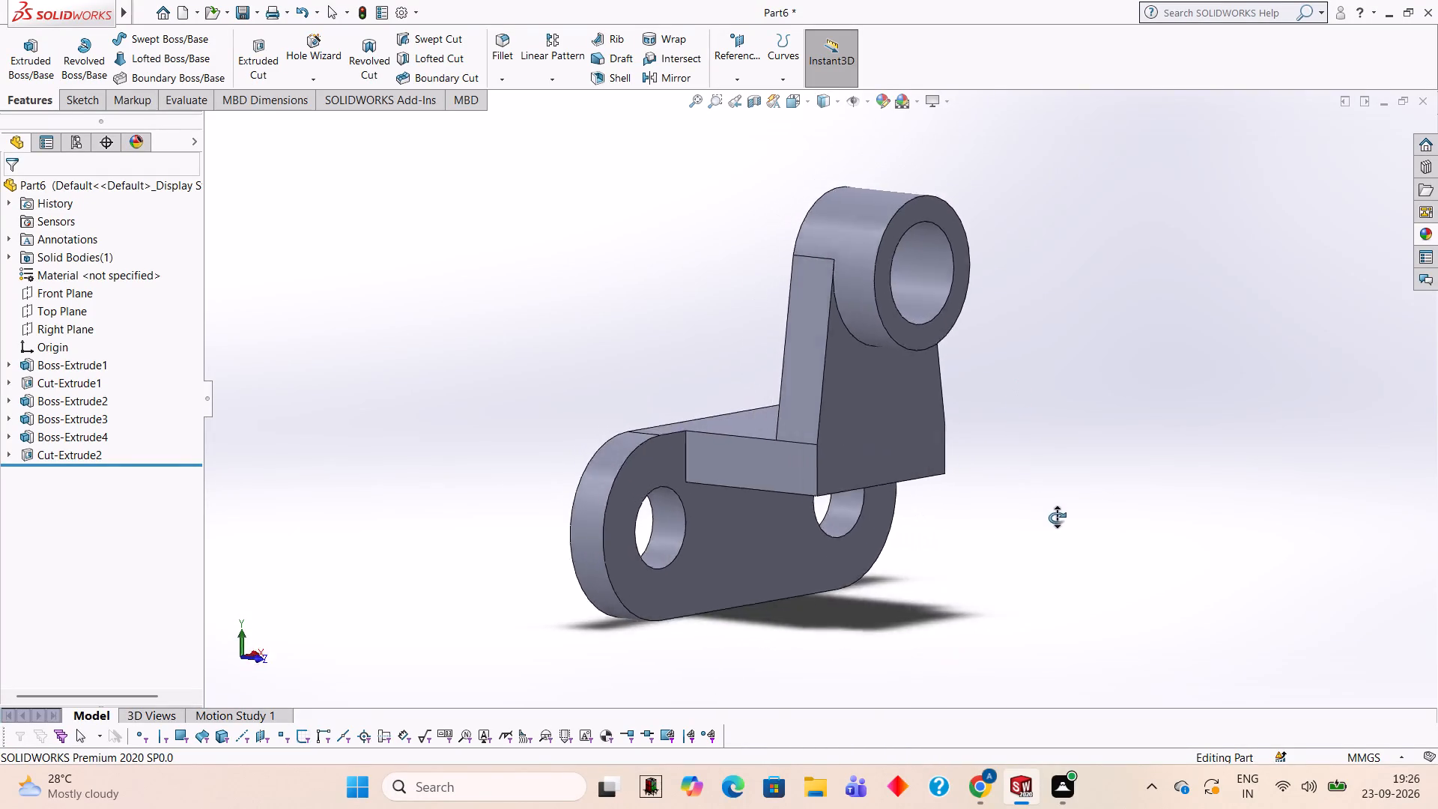
middle_click_drag(1057, 518, 962, 401)
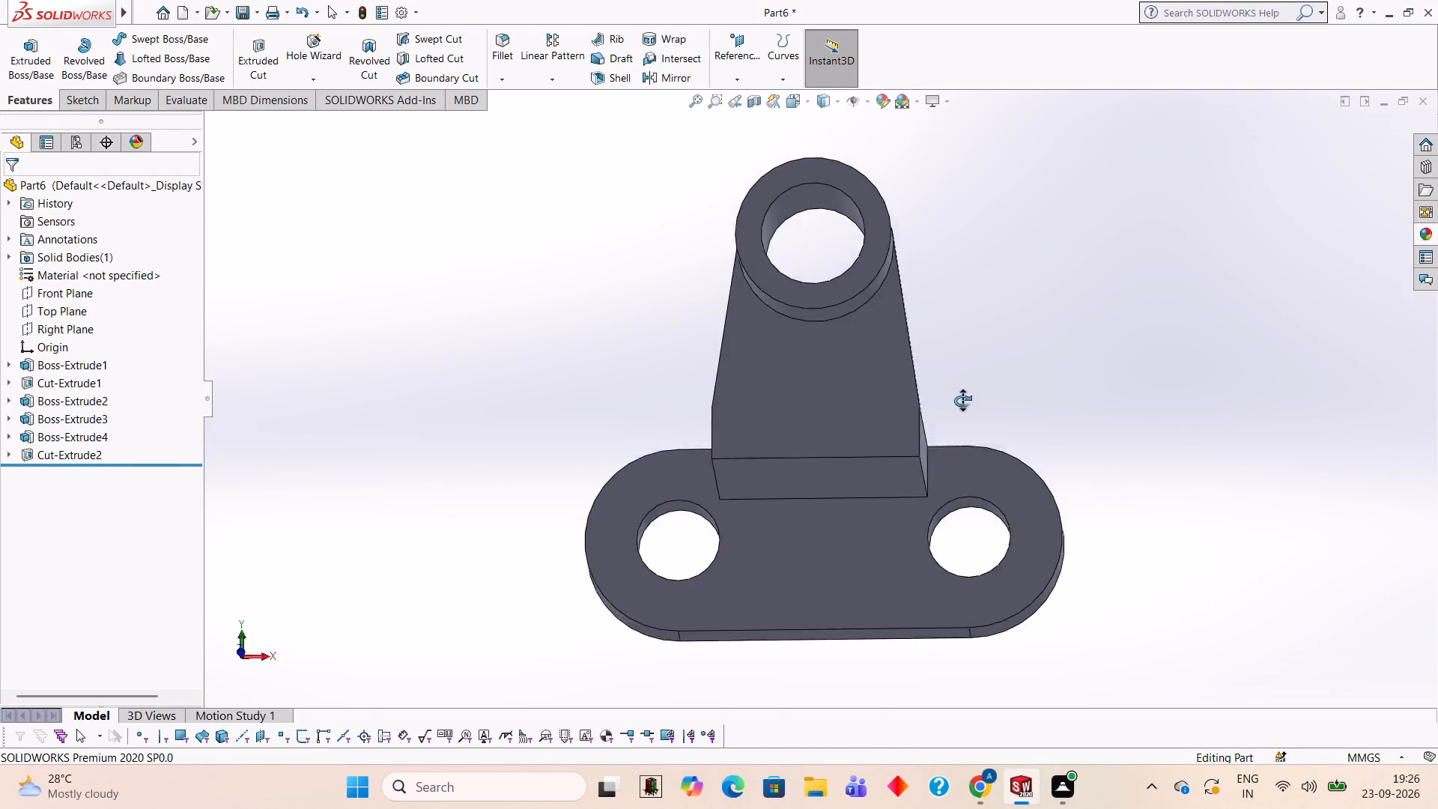
middle_click_drag(962, 401, 988, 256)
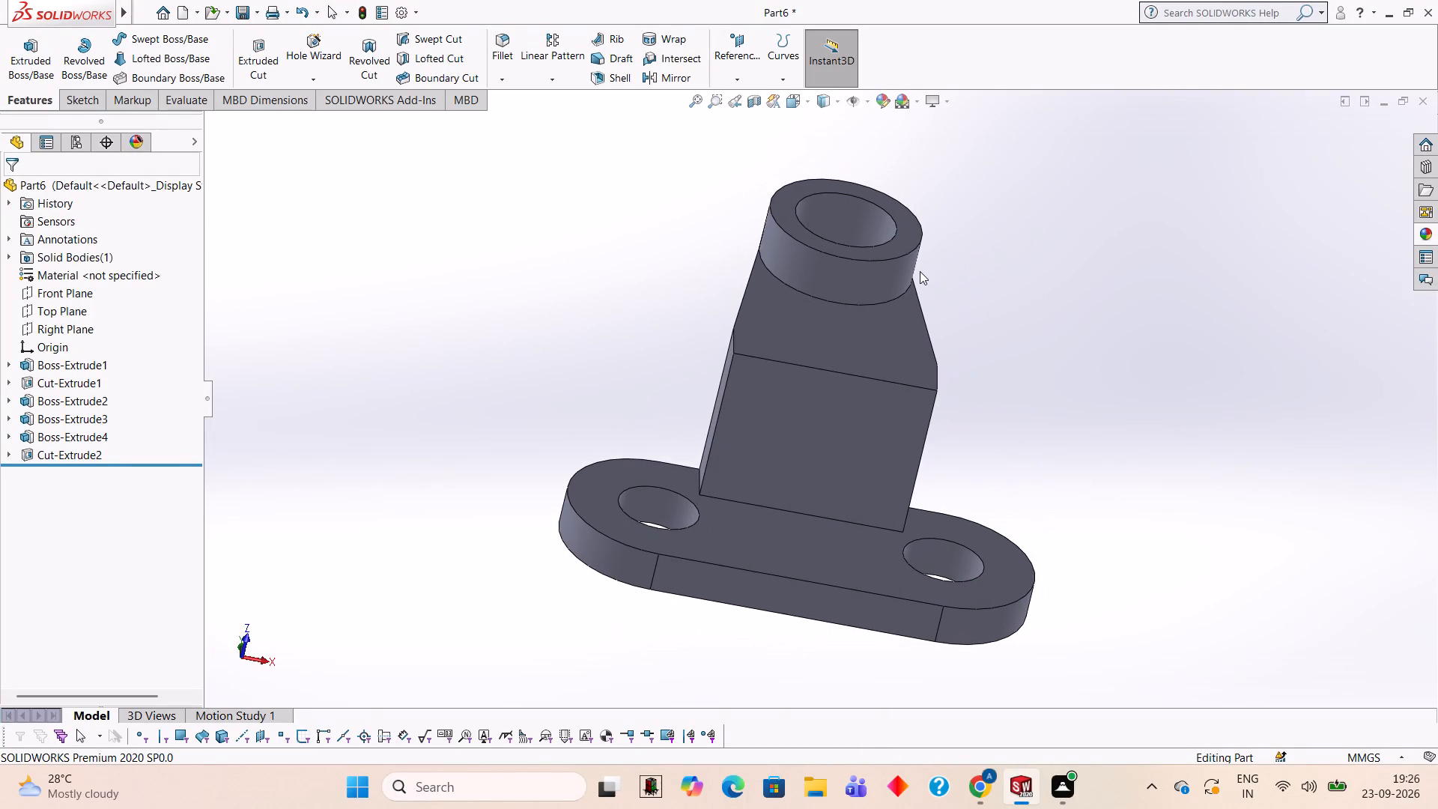
middle_click_drag(1049, 360, 1037, 320)
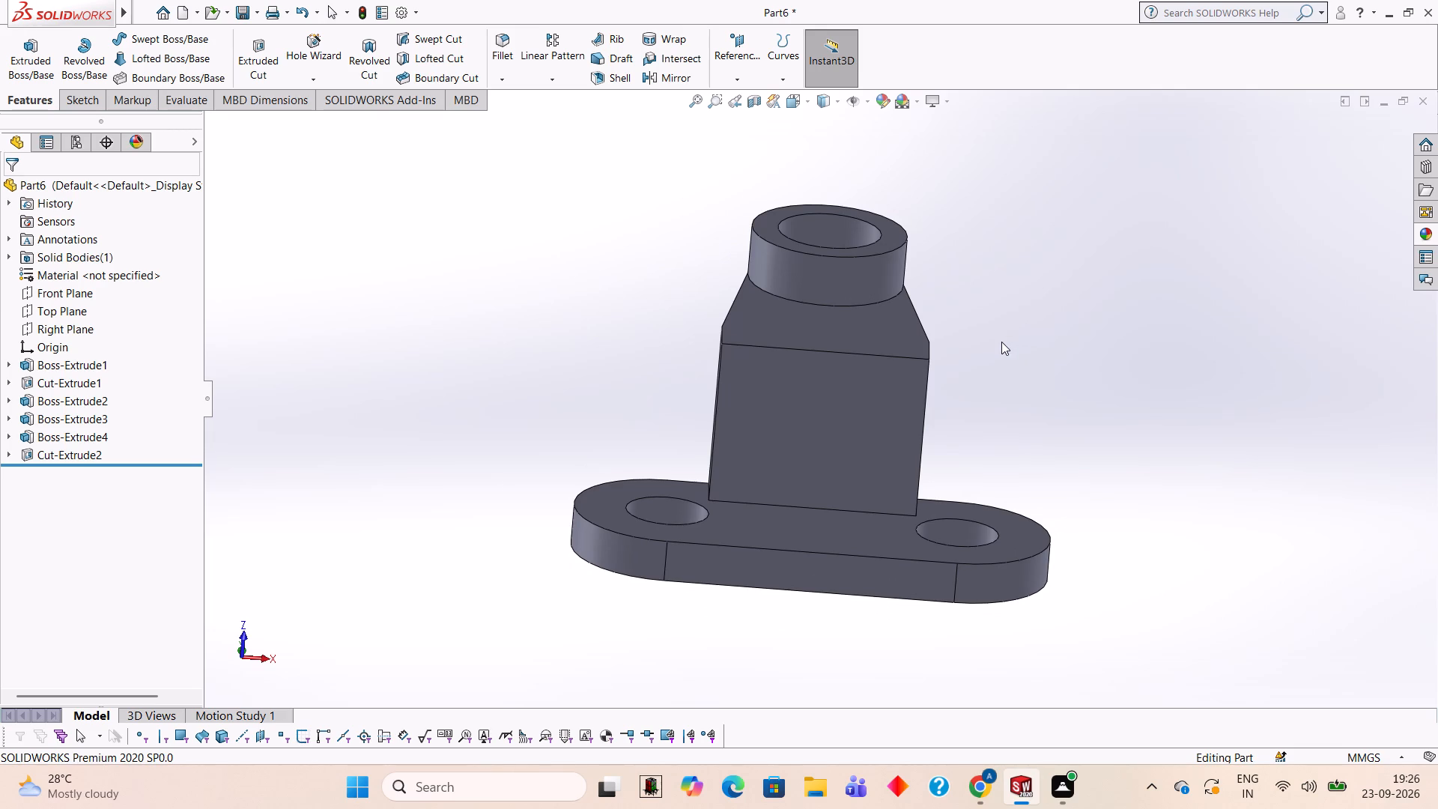
Switch to Calculator, subtract 12 from 40 and divide the difference by 2, and close it again.
type("40")
type("-12")
key("Return")
type("/2")
key("Return")
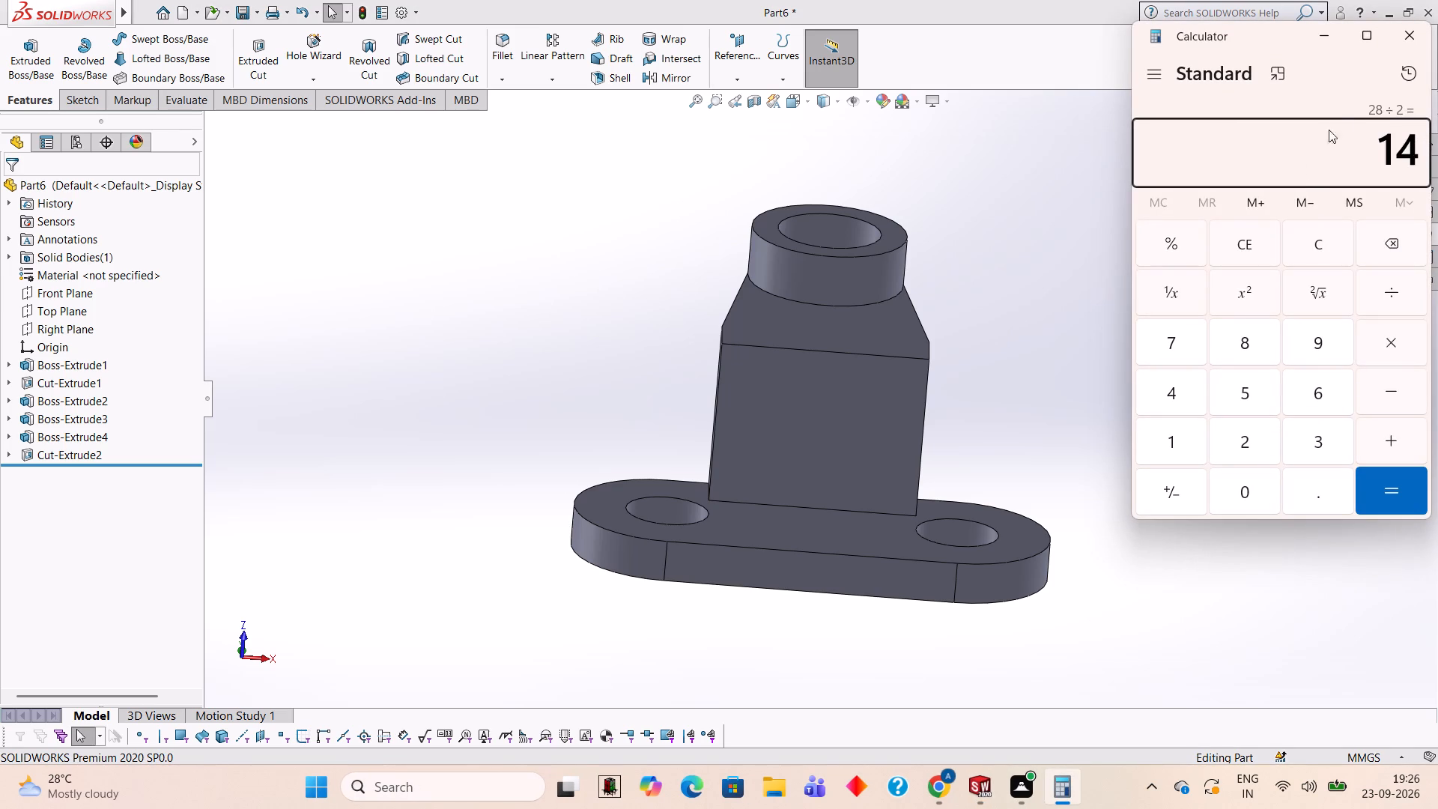
left_click(1422, 38)
Sketch a closed triangle on the block's side face plane, joining its lower front corner, the plate's bottom front corner and the inner corner beneath the block.
middle_click_drag(1147, 324, 1035, 524)
scroll(1084, 349, "down", 1)
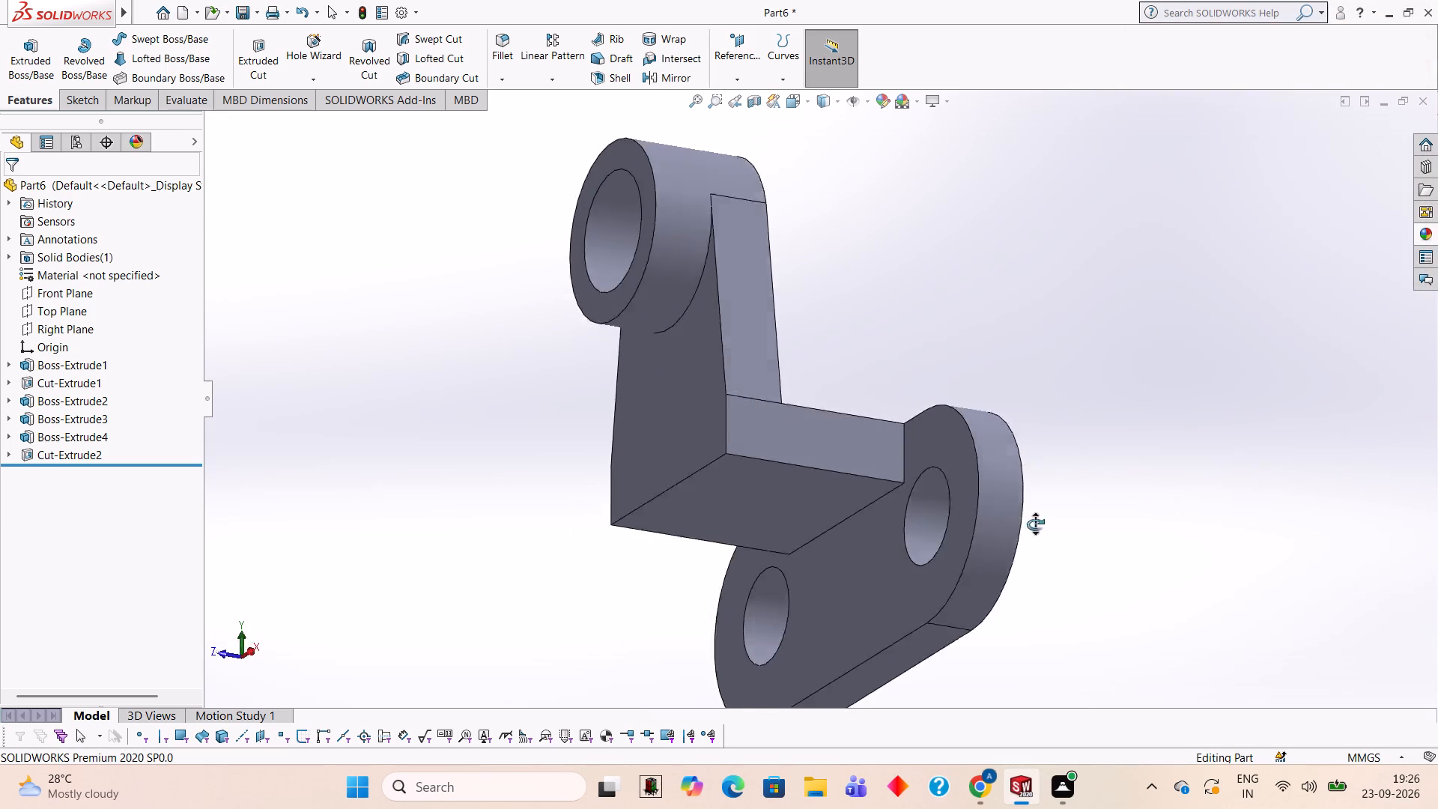
middle_click_drag(1035, 524, 1080, 600)
left_click(882, 480)
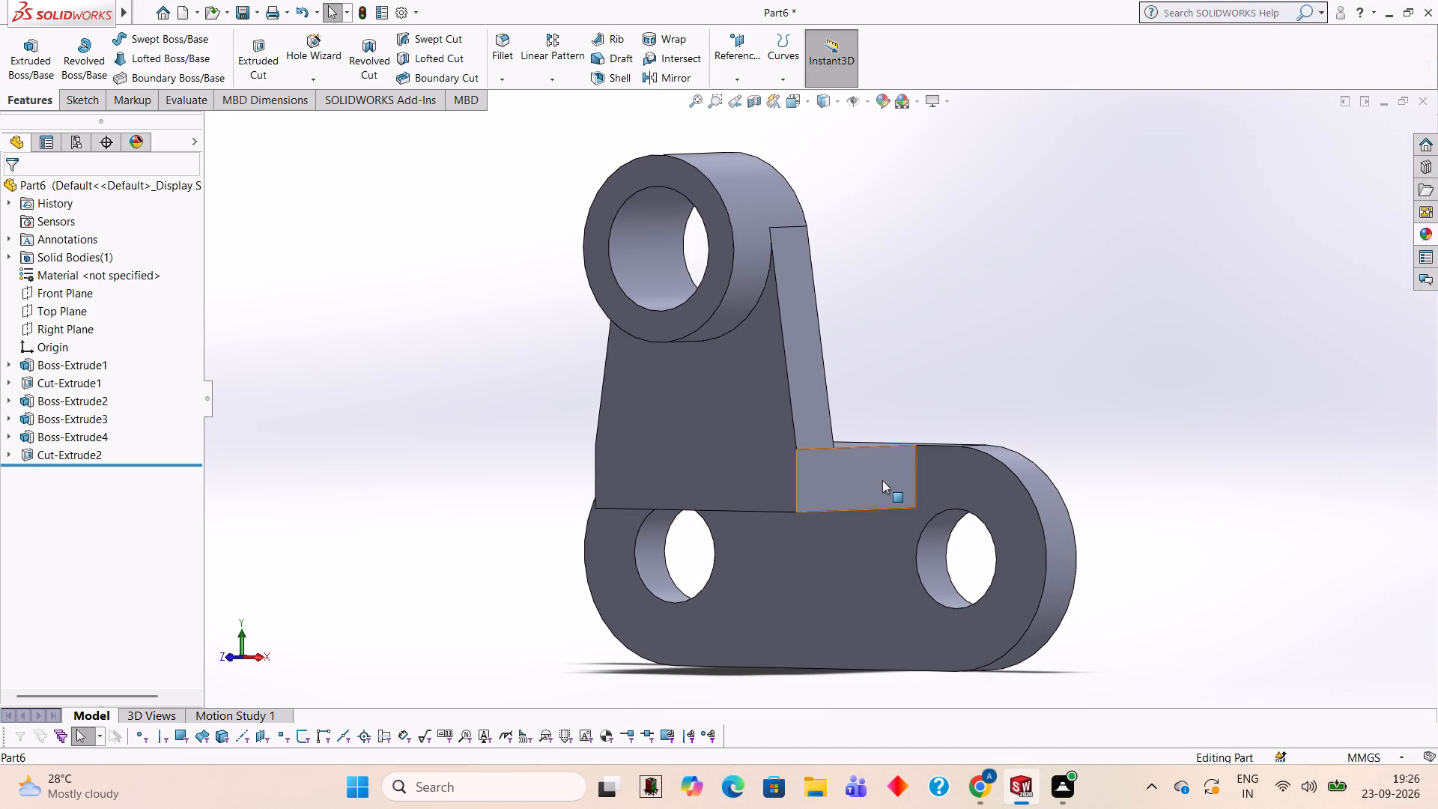
left_click(945, 442)
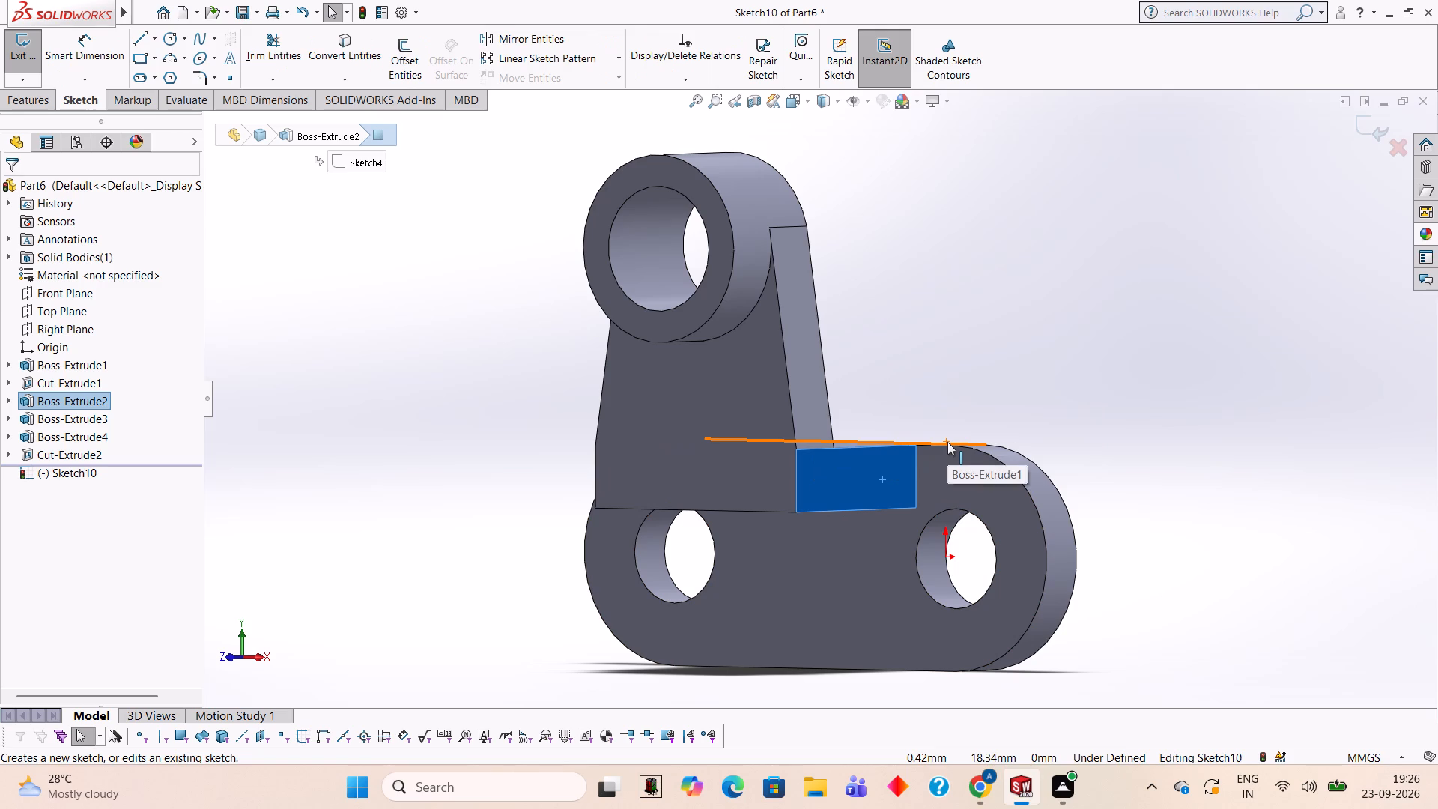
key("ctrl+8")
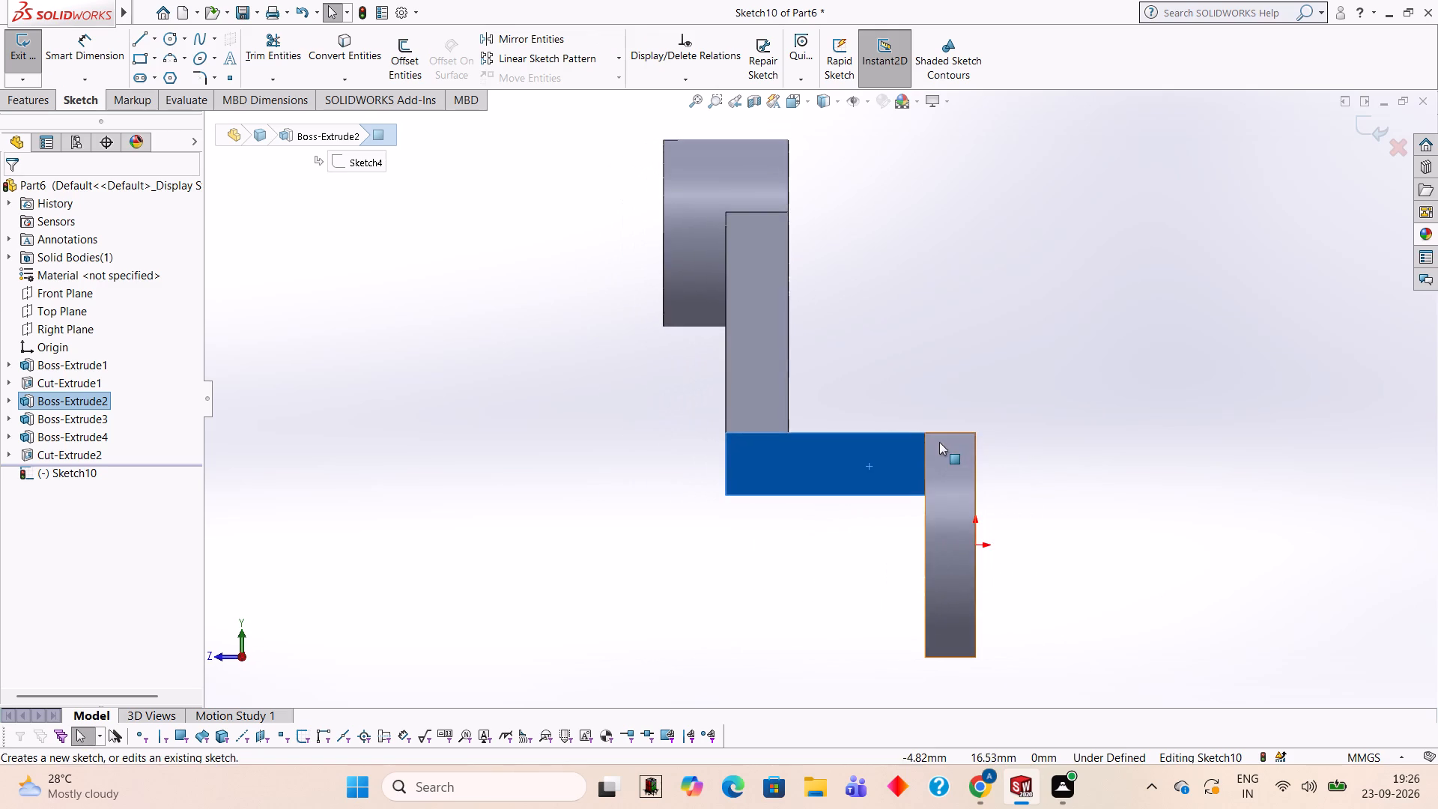
left_click(136, 46)
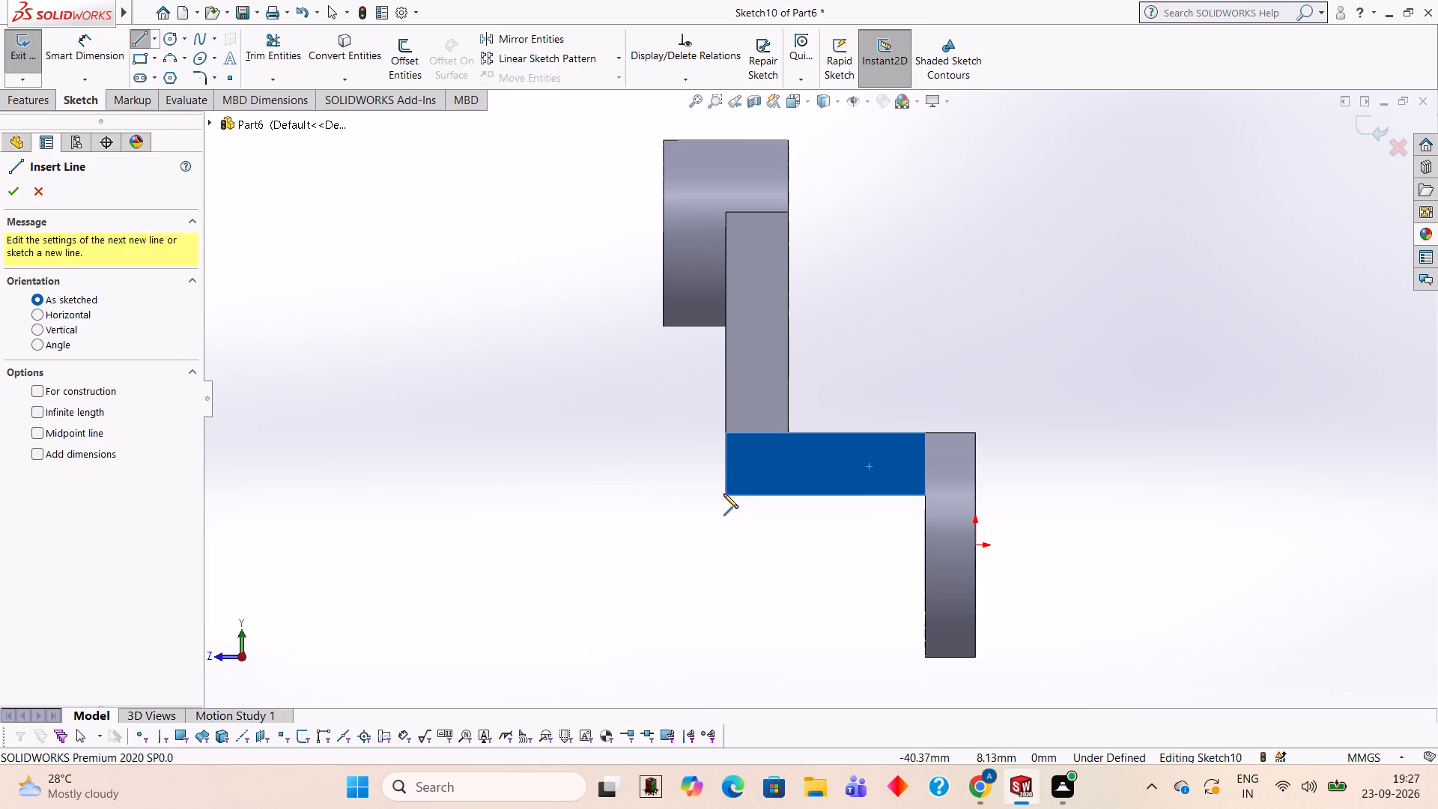
left_click(725, 494)
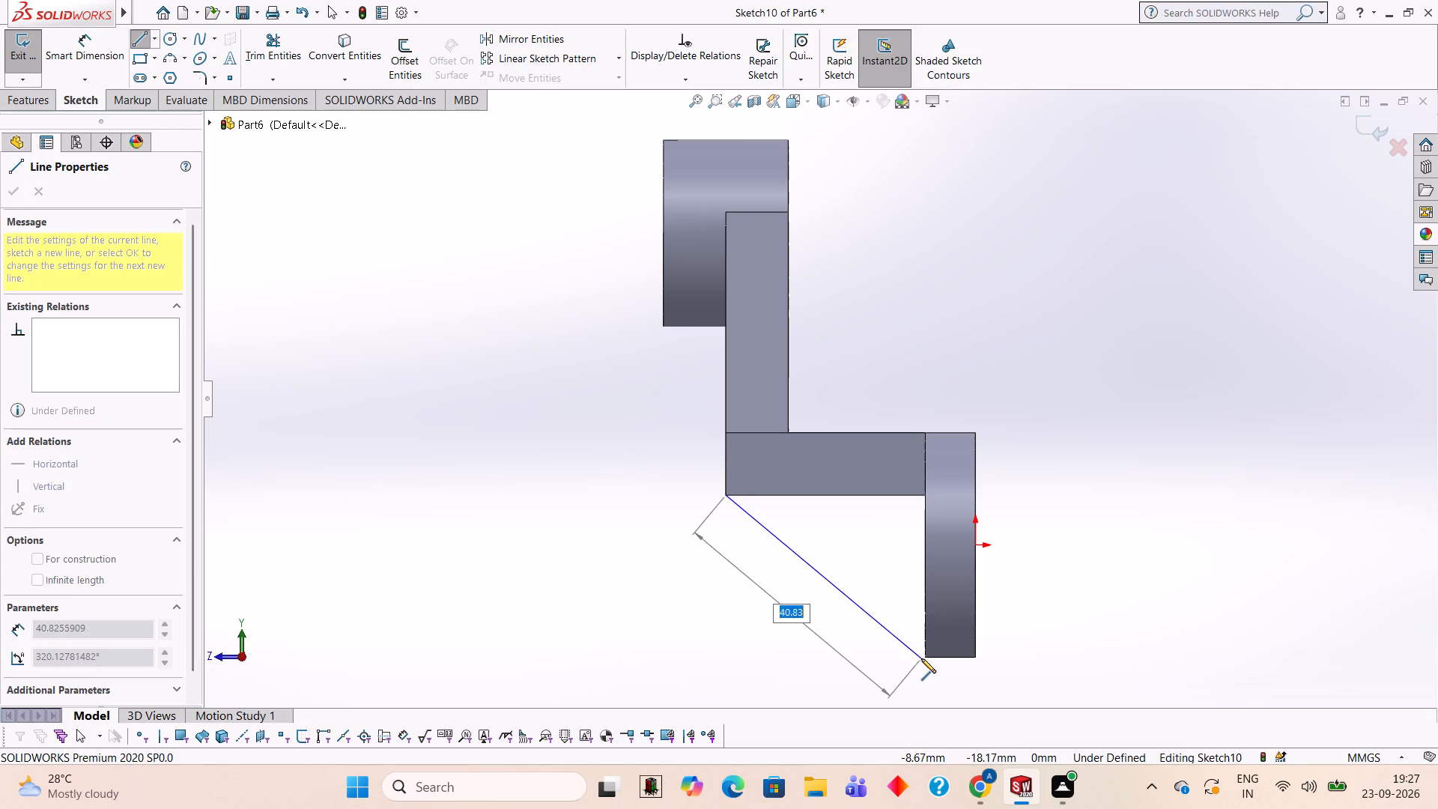
left_click(925, 658)
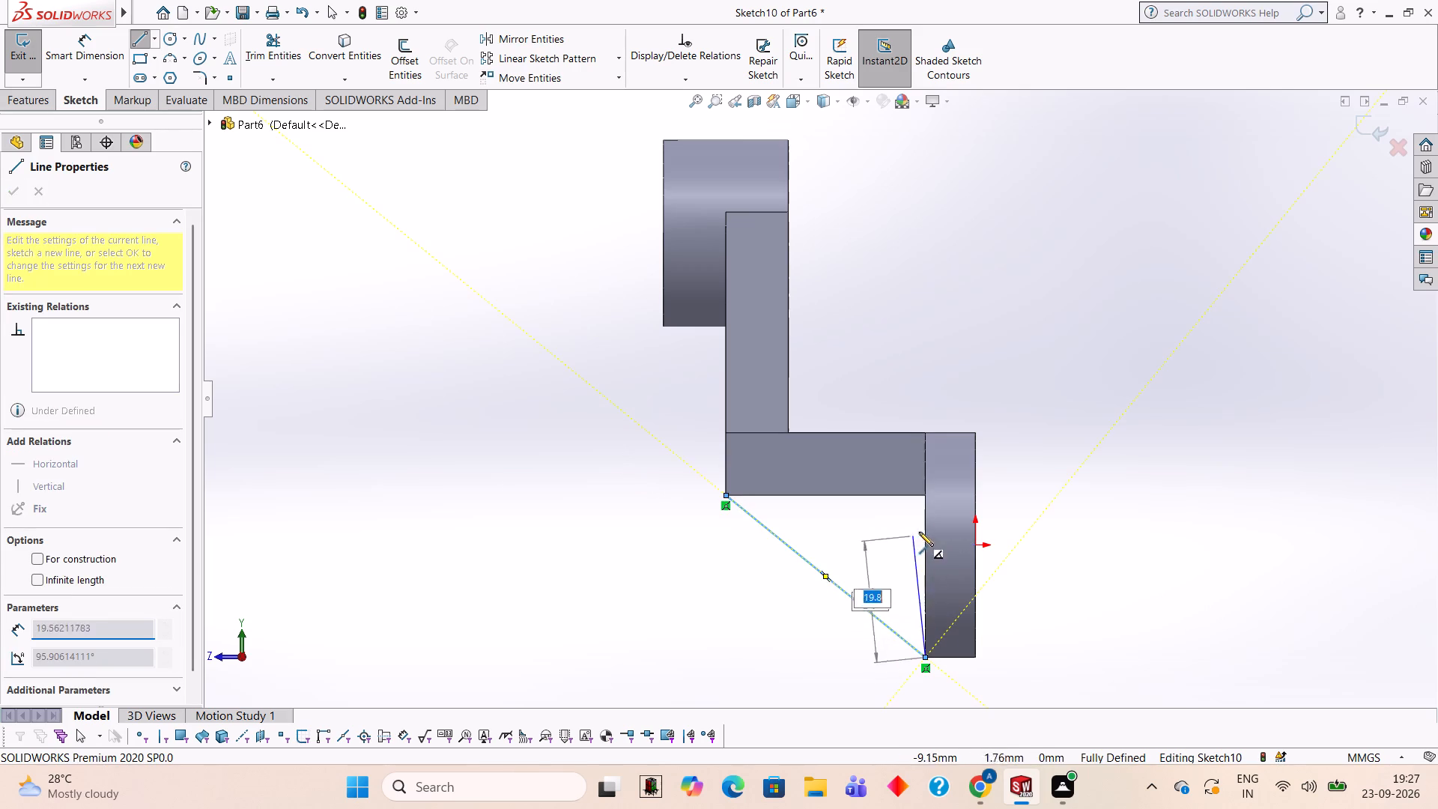
left_click(924, 496)
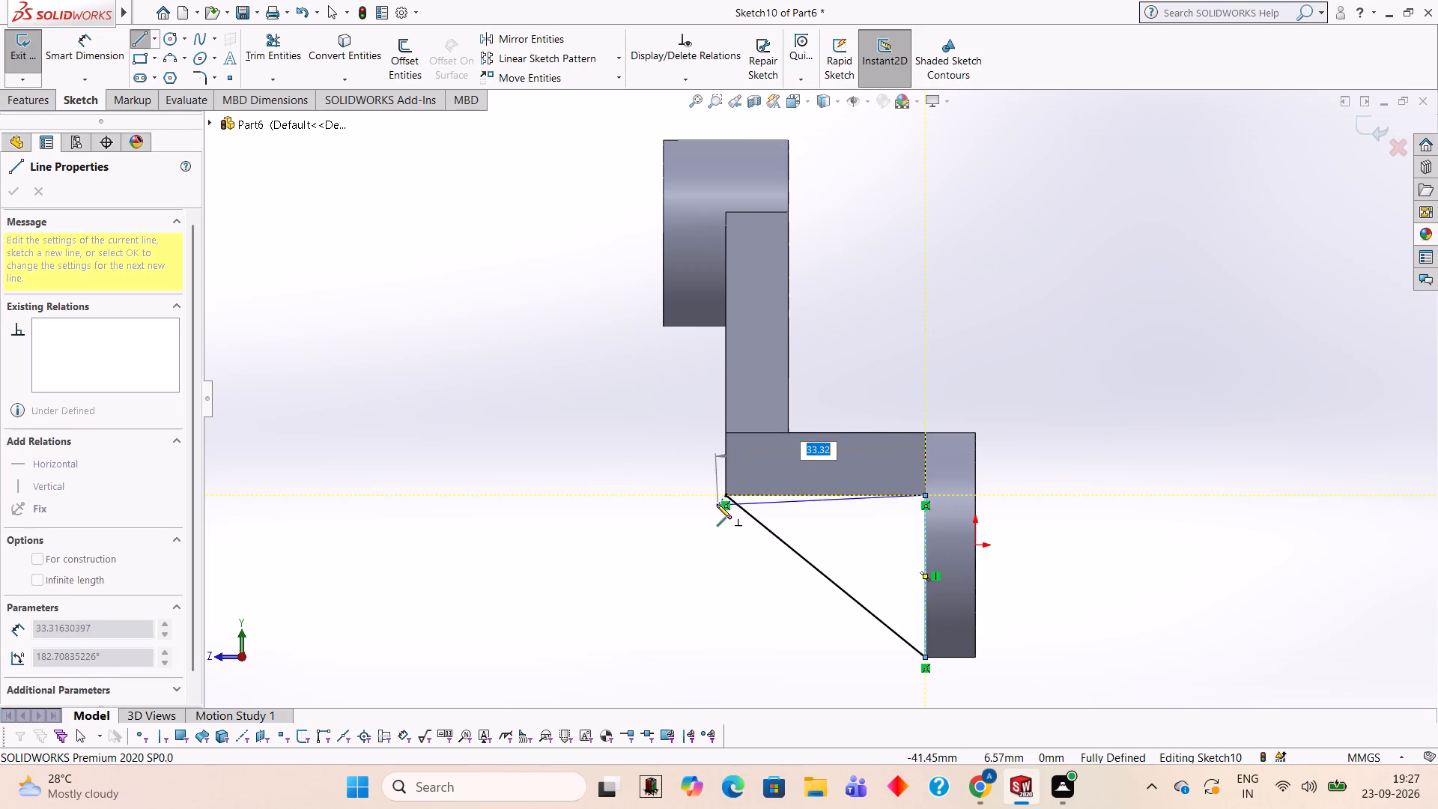
left_click(723, 494)
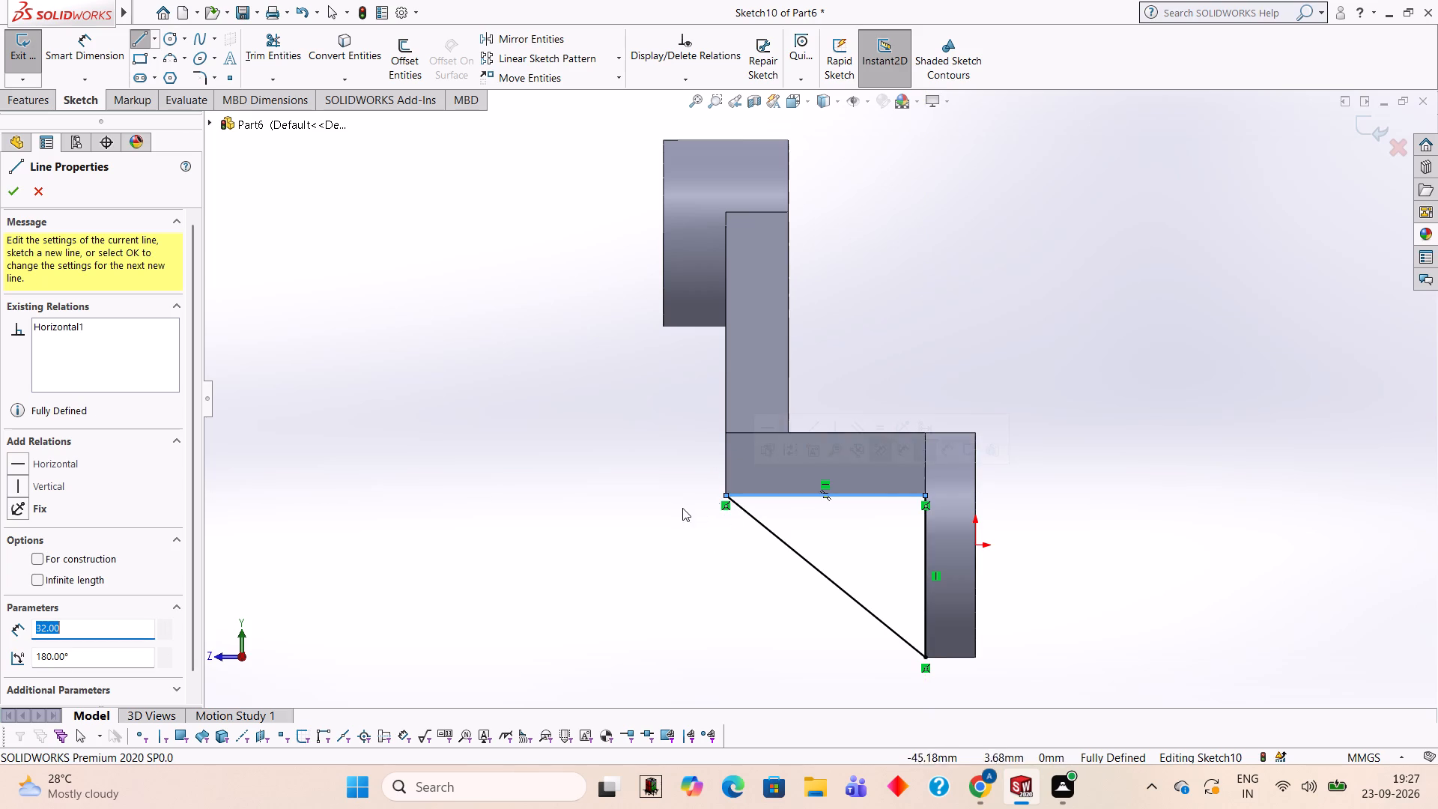
Extrude the triangle sketch 40 mm in the reversed direction, beneath the full width of the block, merged with the body.
middle_click_drag(927, 394, 1011, 372)
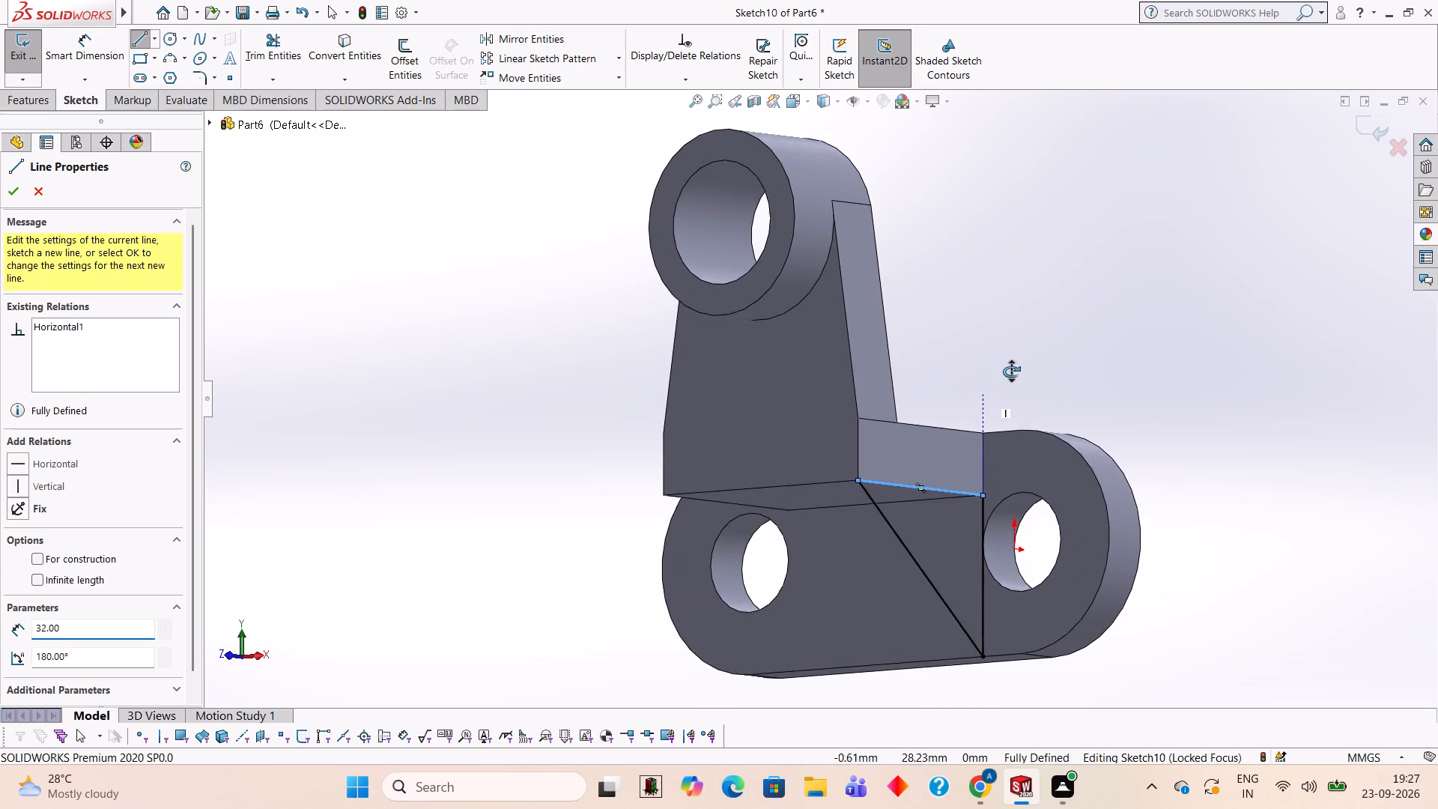
middle_click_drag(1011, 372, 1009, 367)
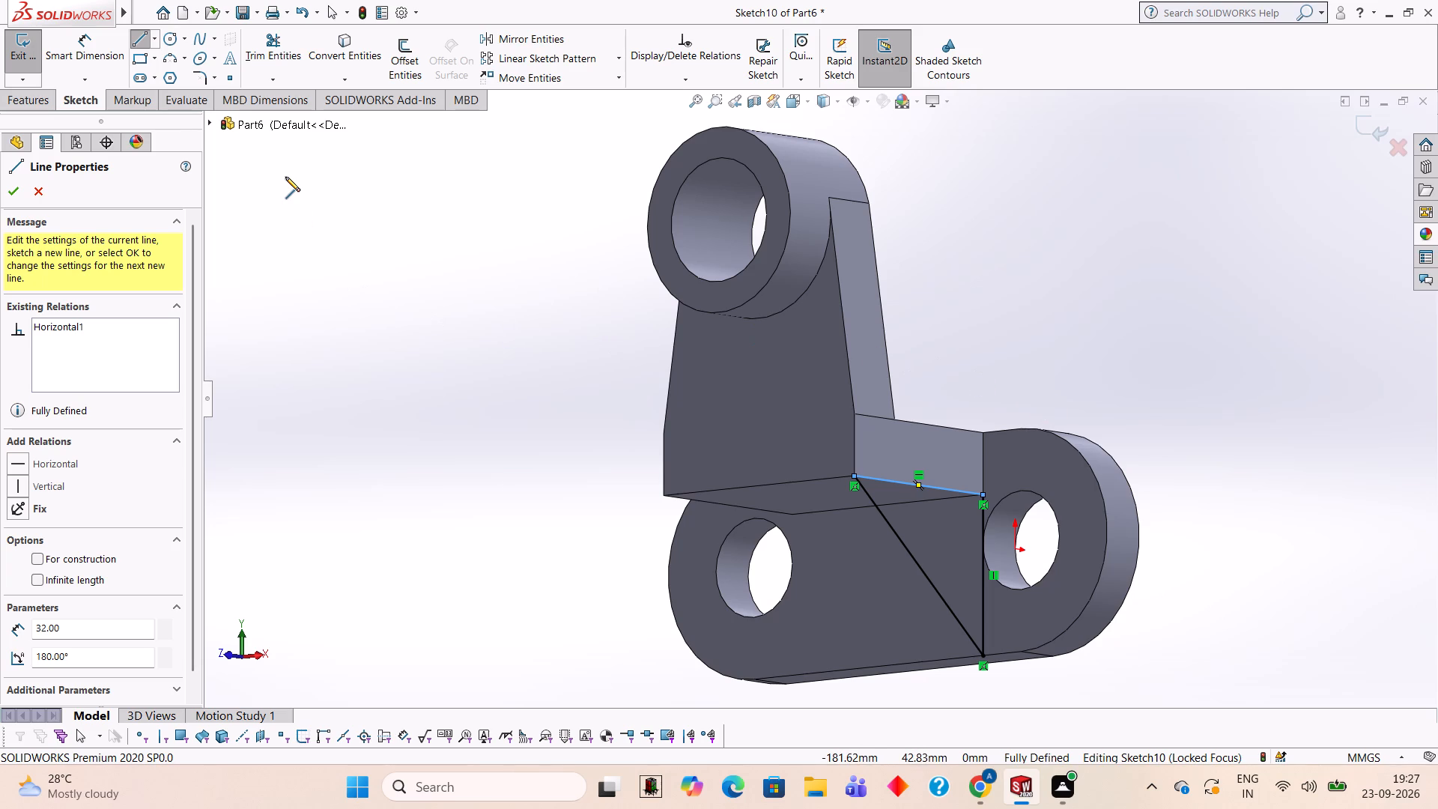
left_click(44, 99)
left_click(30, 46)
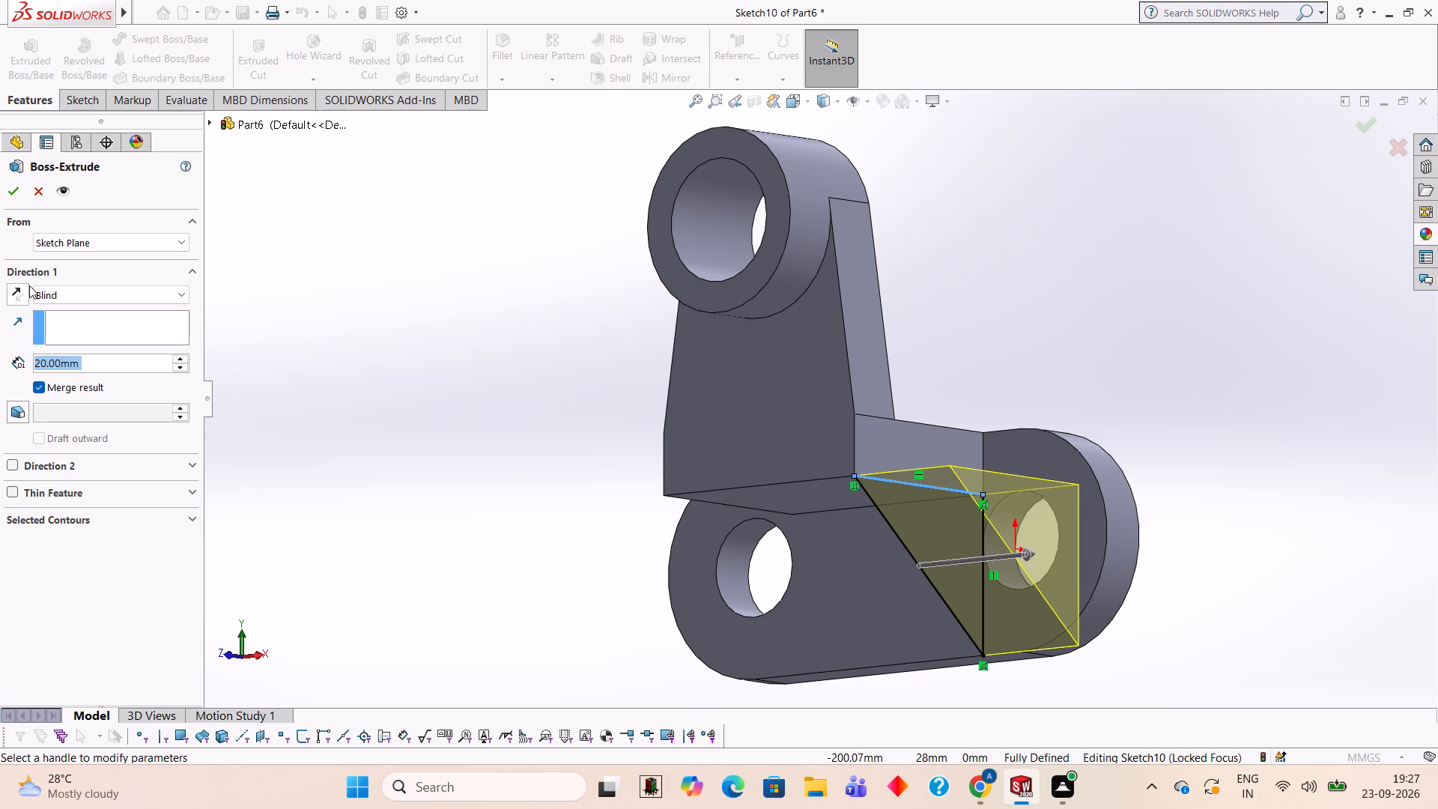
left_click(21, 291)
middle_click_drag(275, 297, 350, 314)
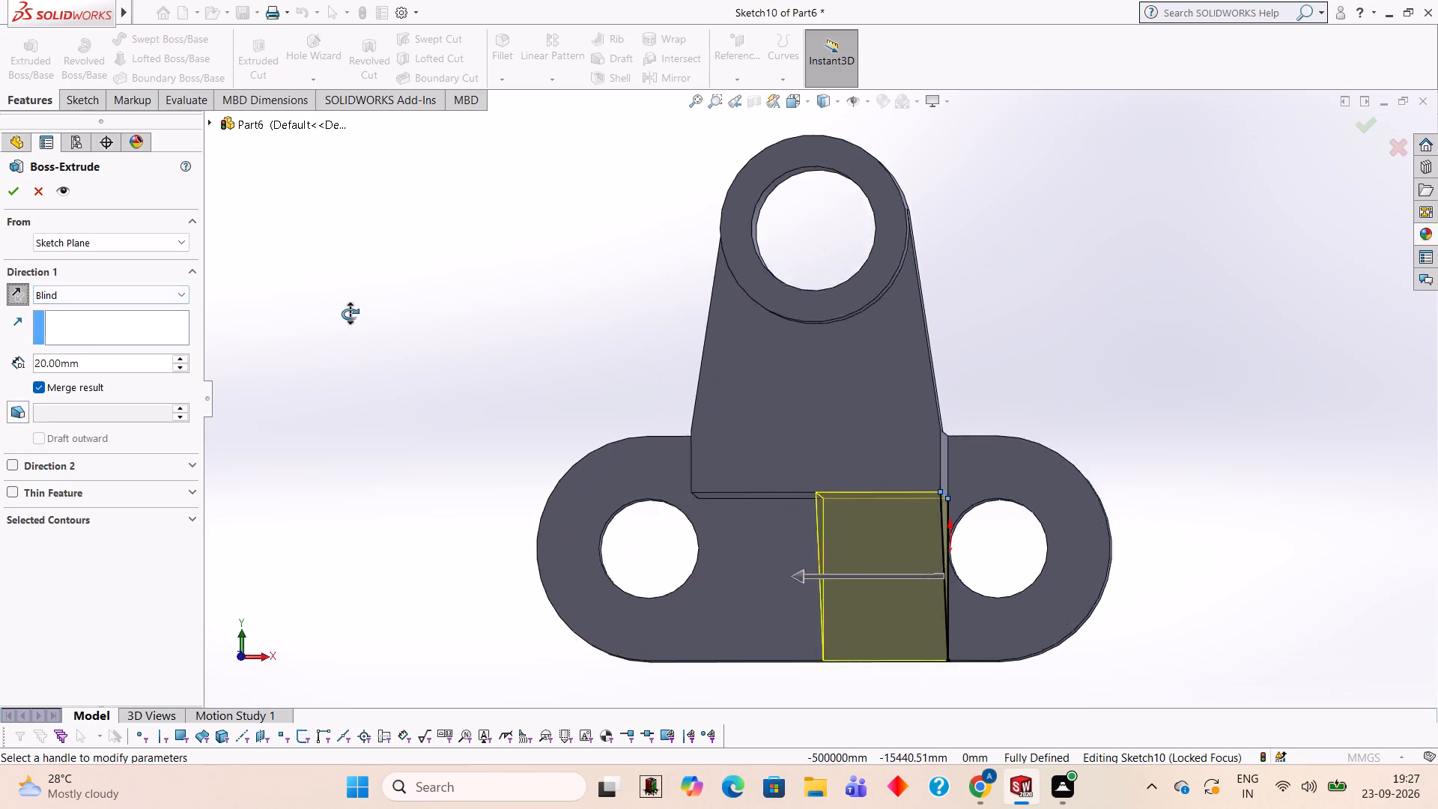
middle_click_drag(350, 314, 351, 282)
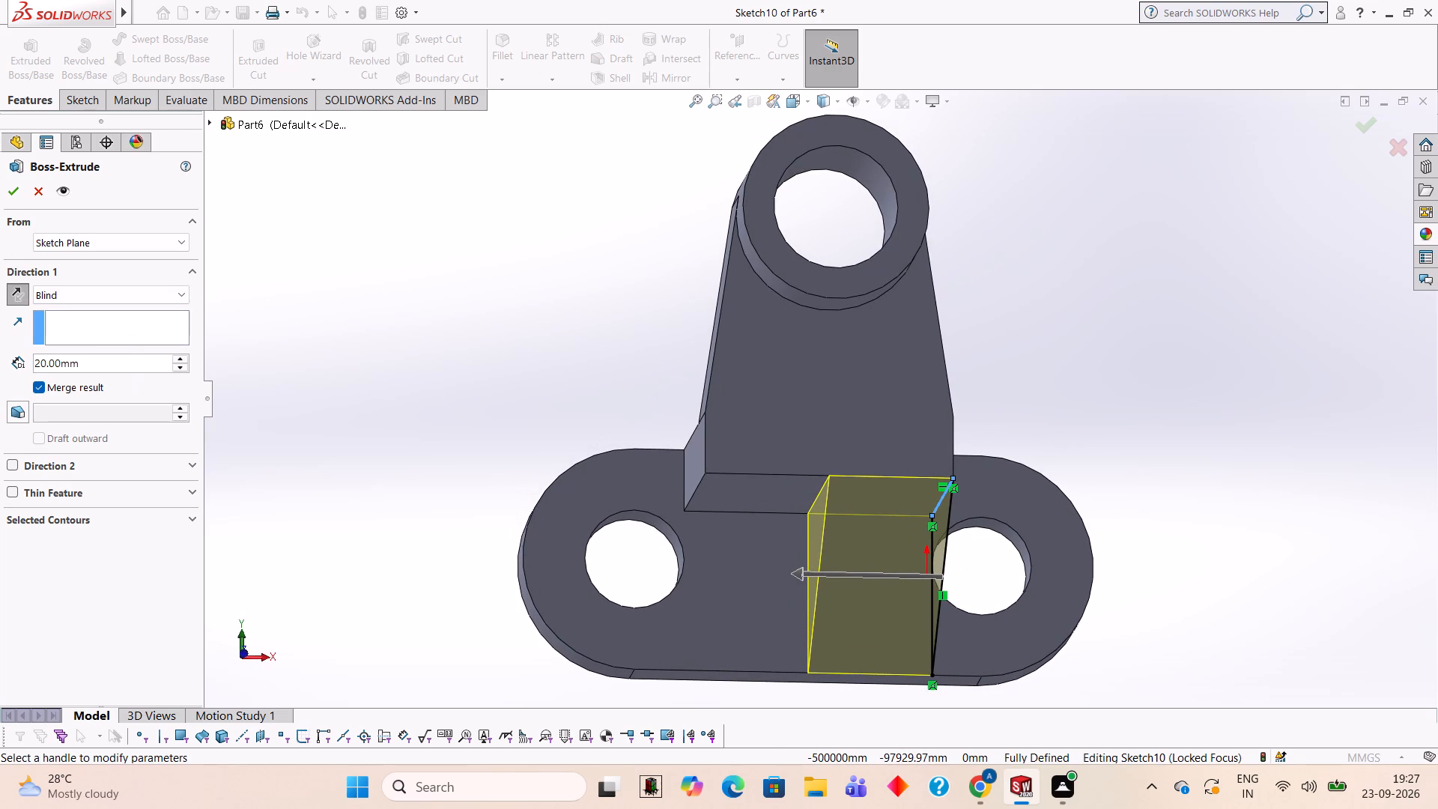
left_click(119, 357)
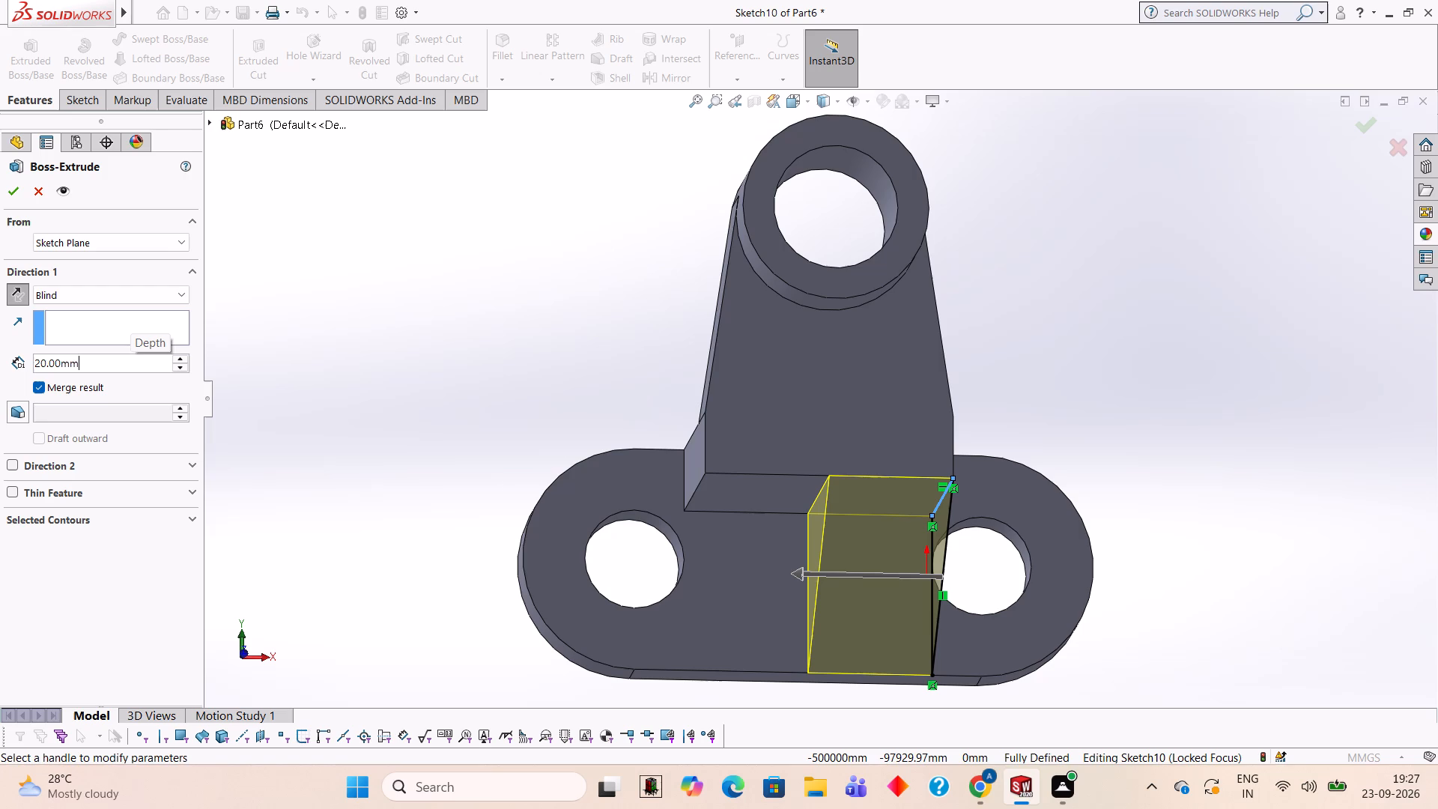
key("BackSpace")
key("BackSpace")
key("BackSpace")
key("BackSpace")
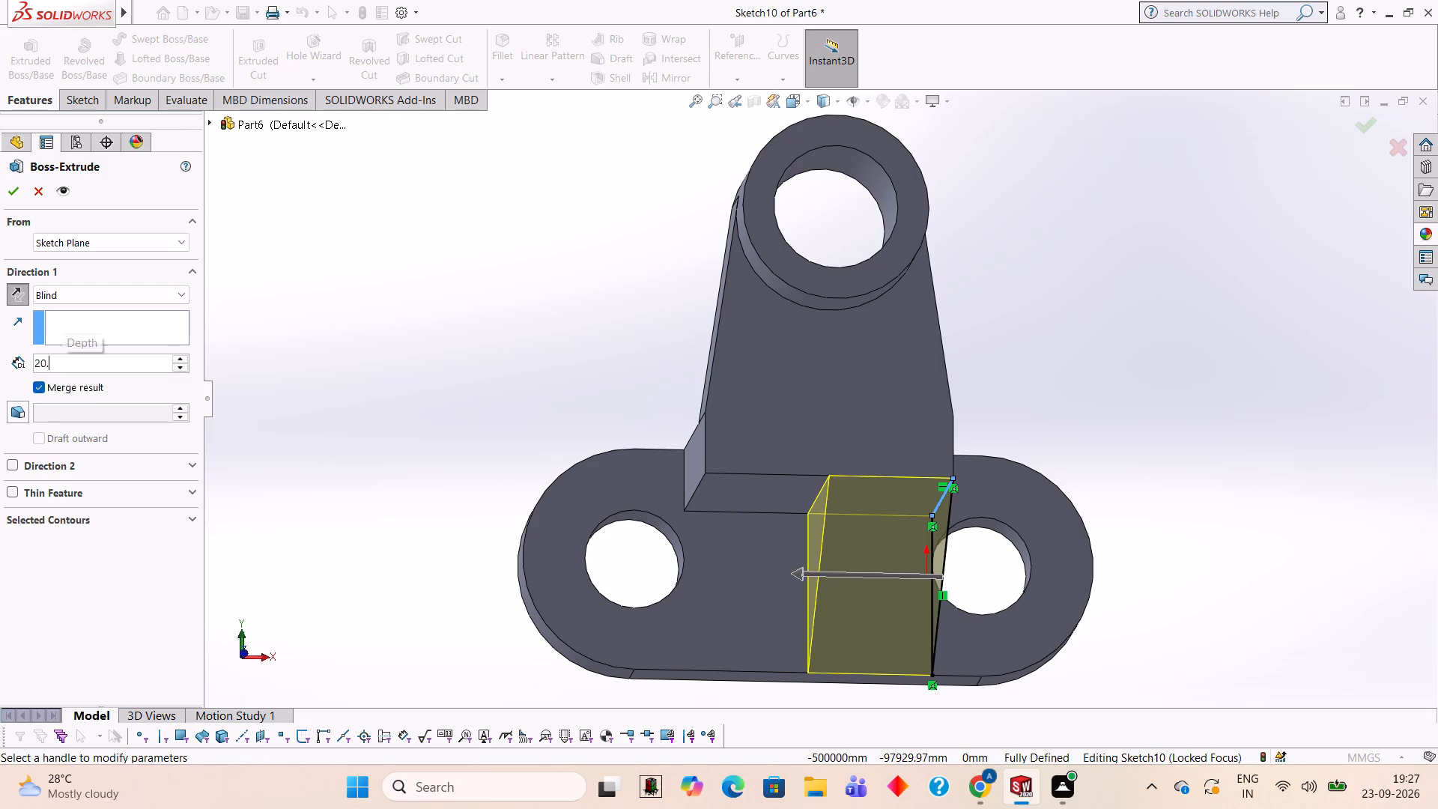
key("BackSpace")
key("BackSpace")
key("BackSpace")
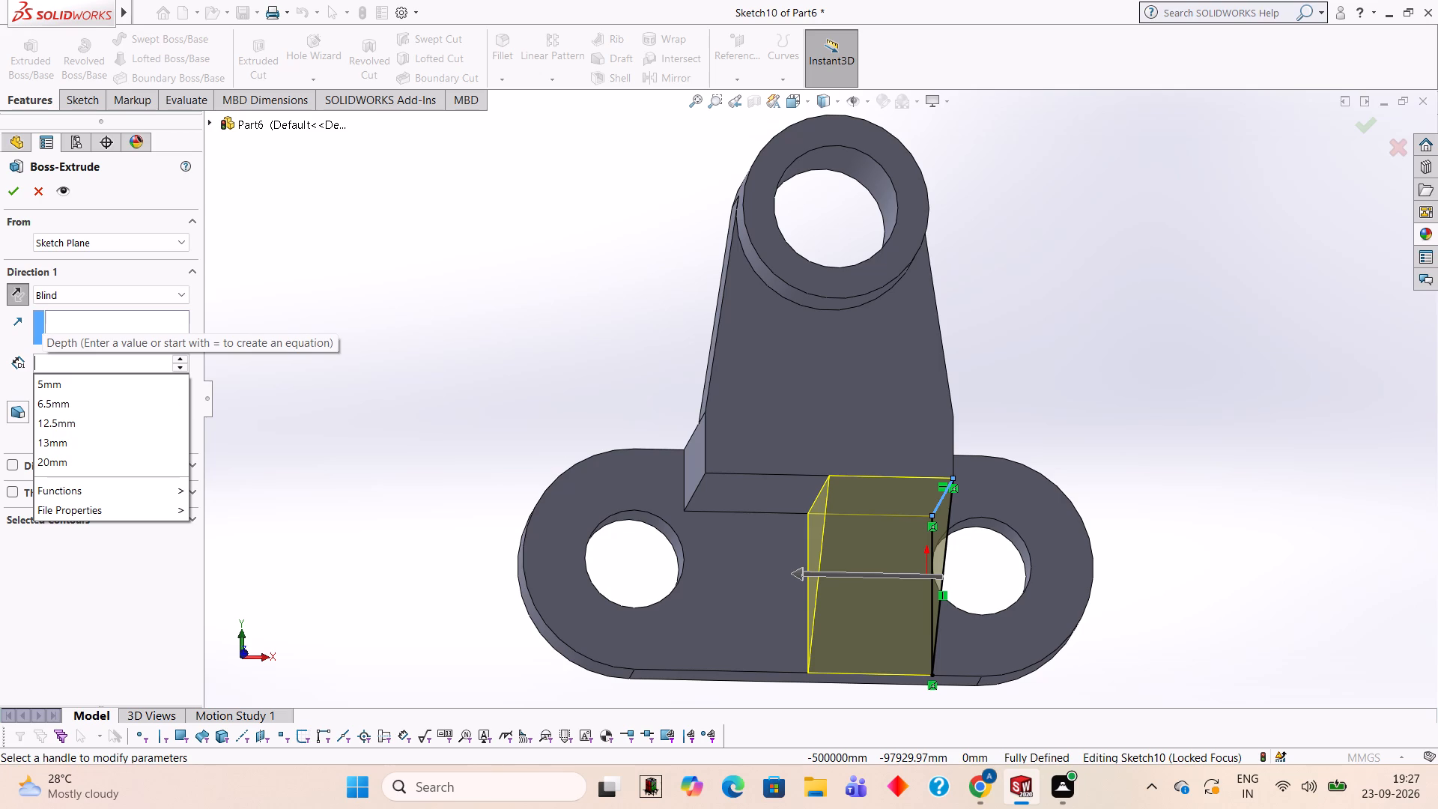
type("40")
key("Return")
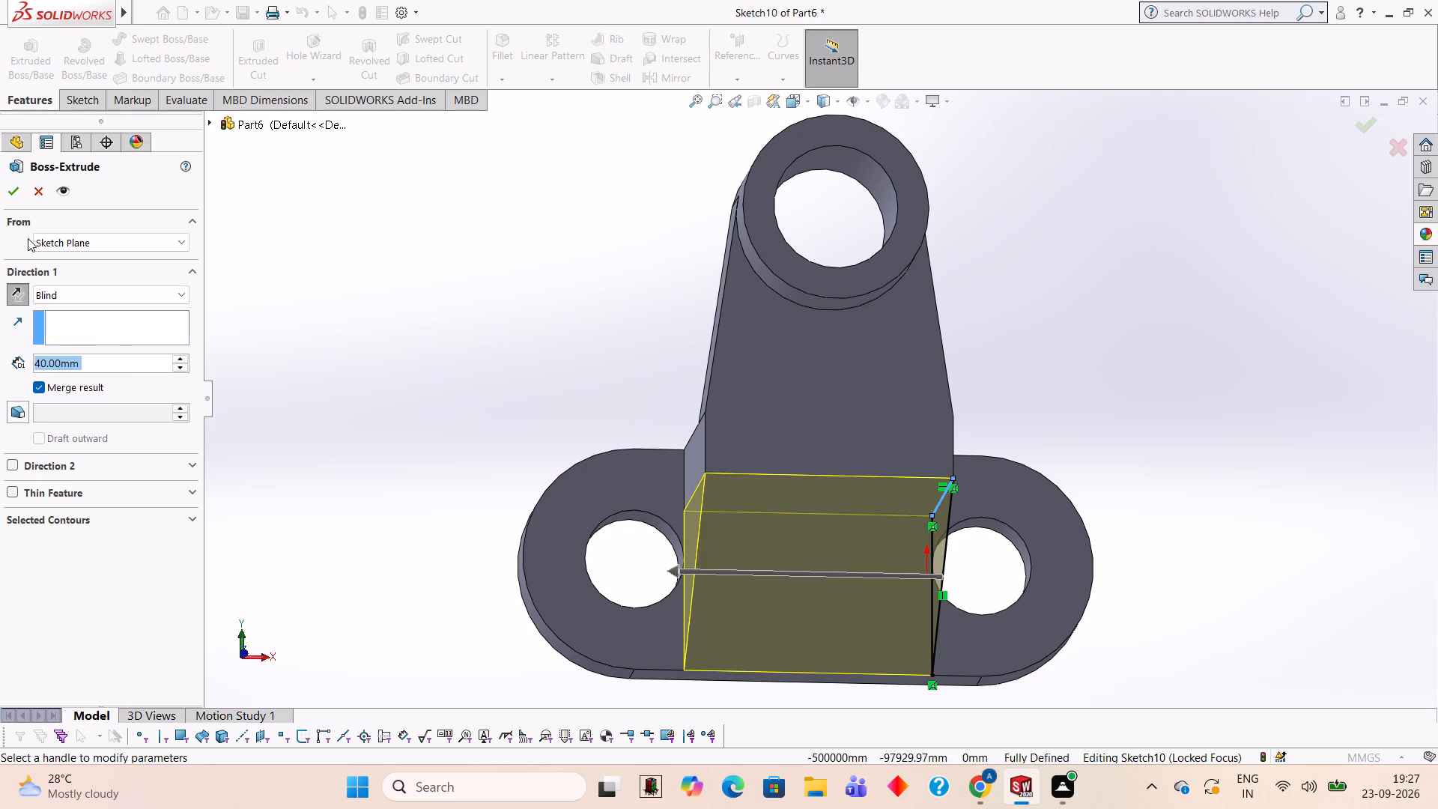
left_click(10, 184)
left_click(377, 336)
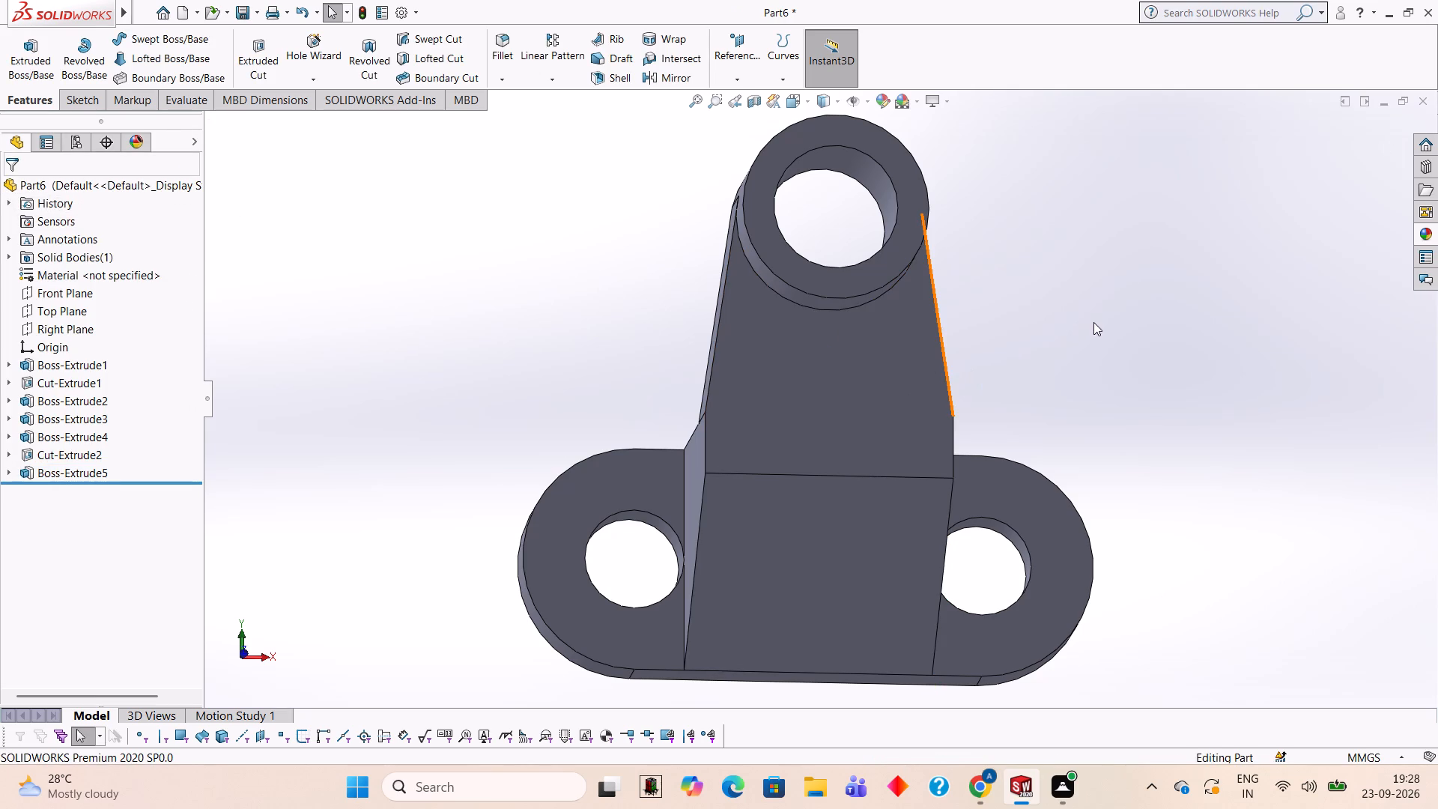
Sketch a closed triangle on the block's side face, tracing the wedge from the block's lower front corner to the plate's inner and bottom corners.
scroll(1088, 315, "up", 1)
middle_click_drag(1077, 311, 924, 330)
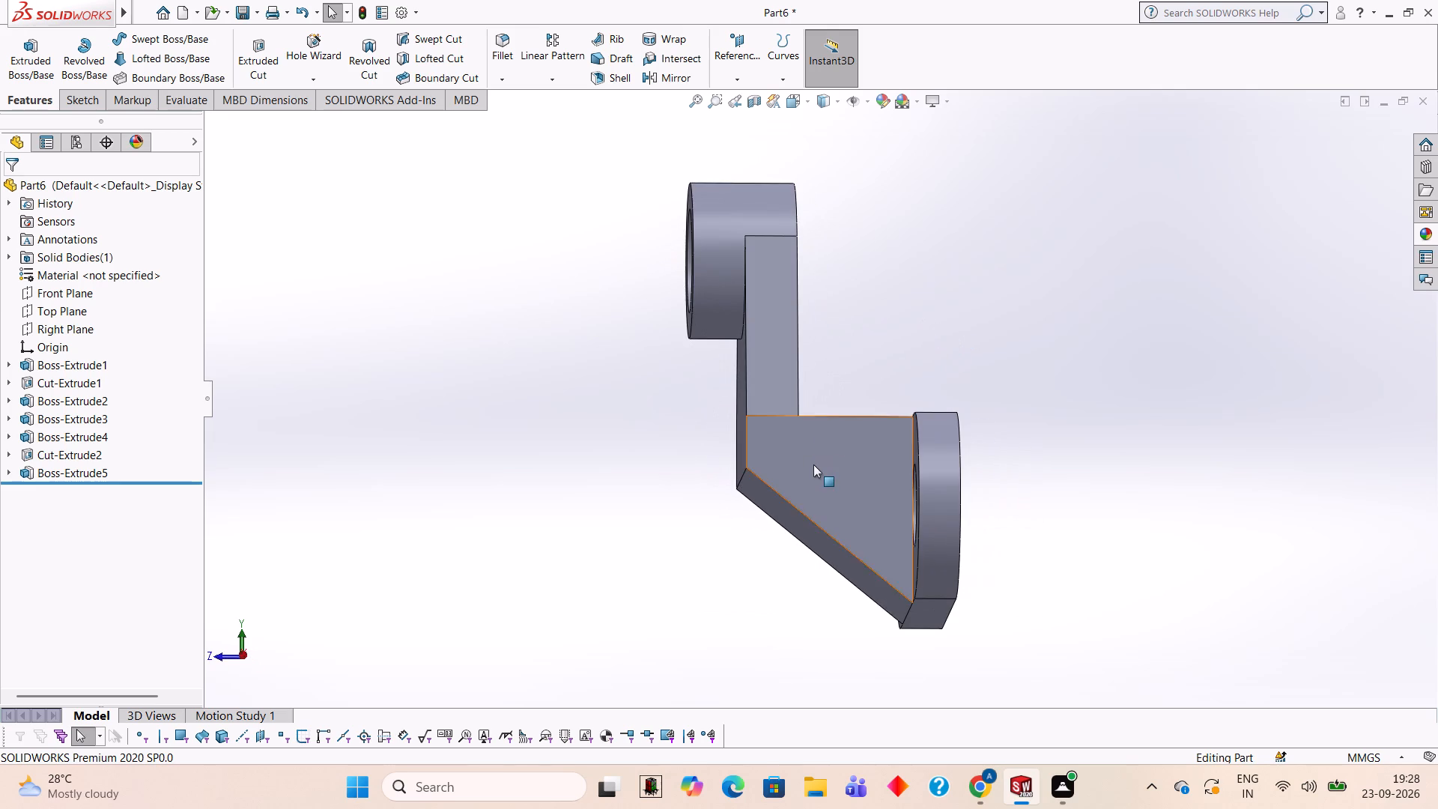
left_click(813, 464)
left_click(881, 431)
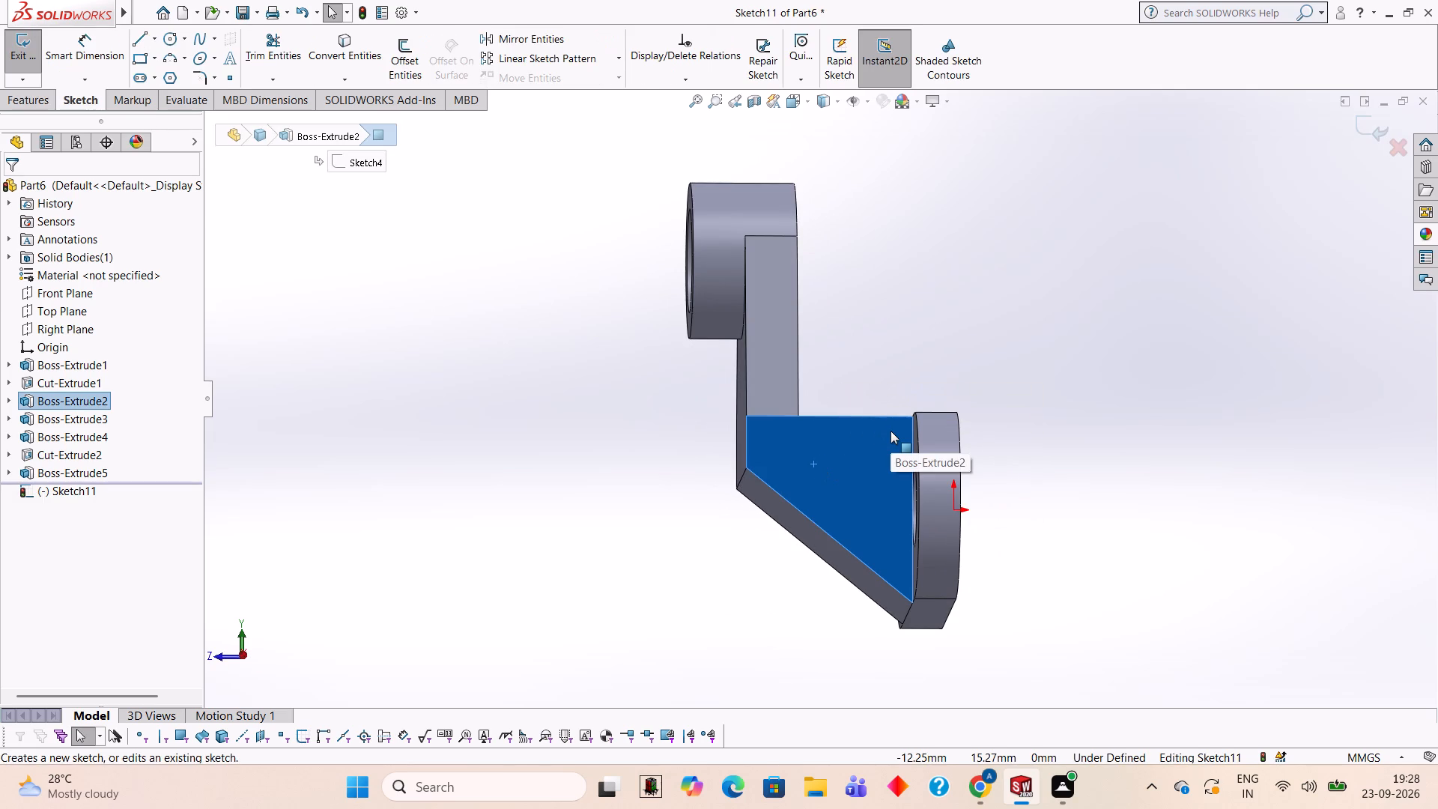
key("ctrl+8")
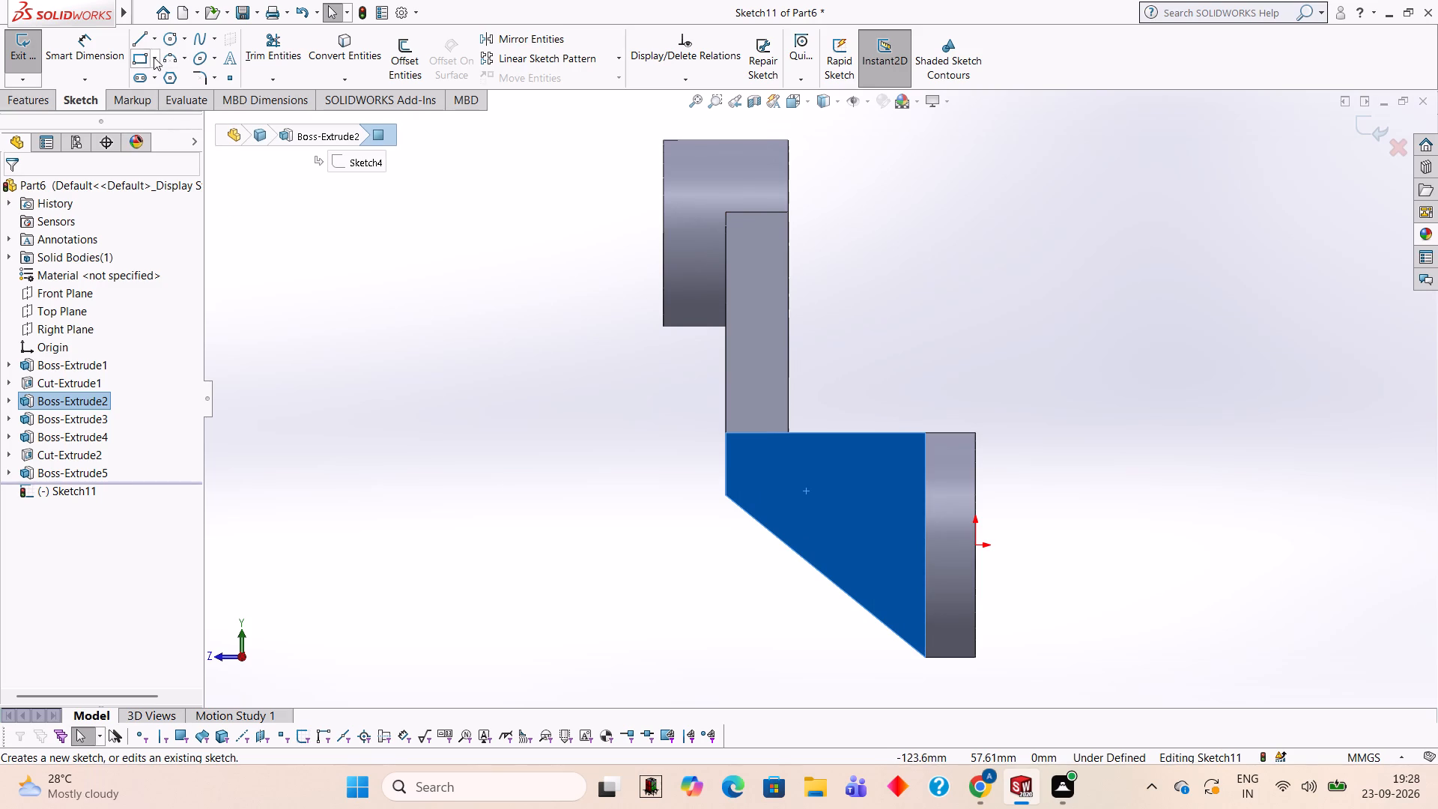
left_click(142, 46)
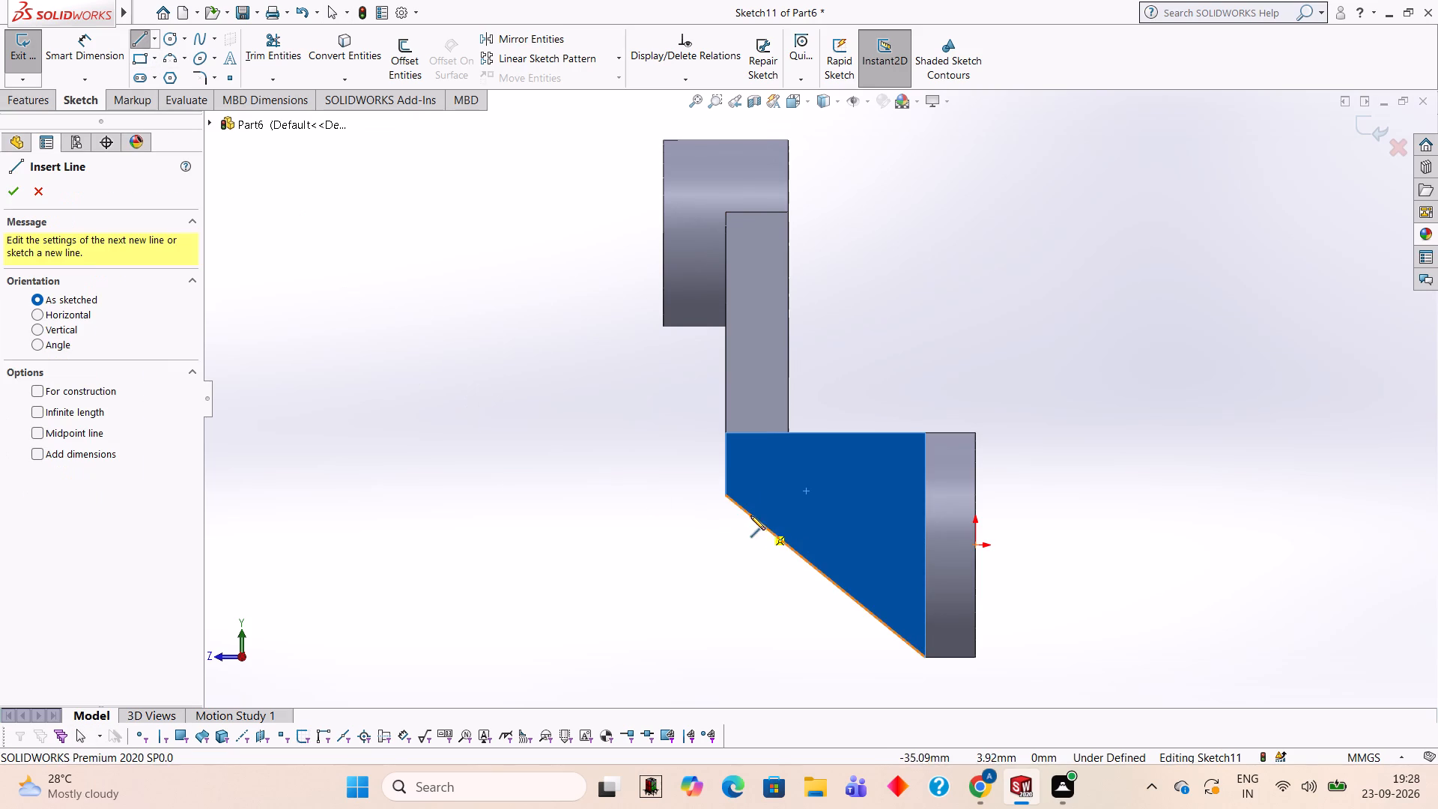
left_click(724, 495)
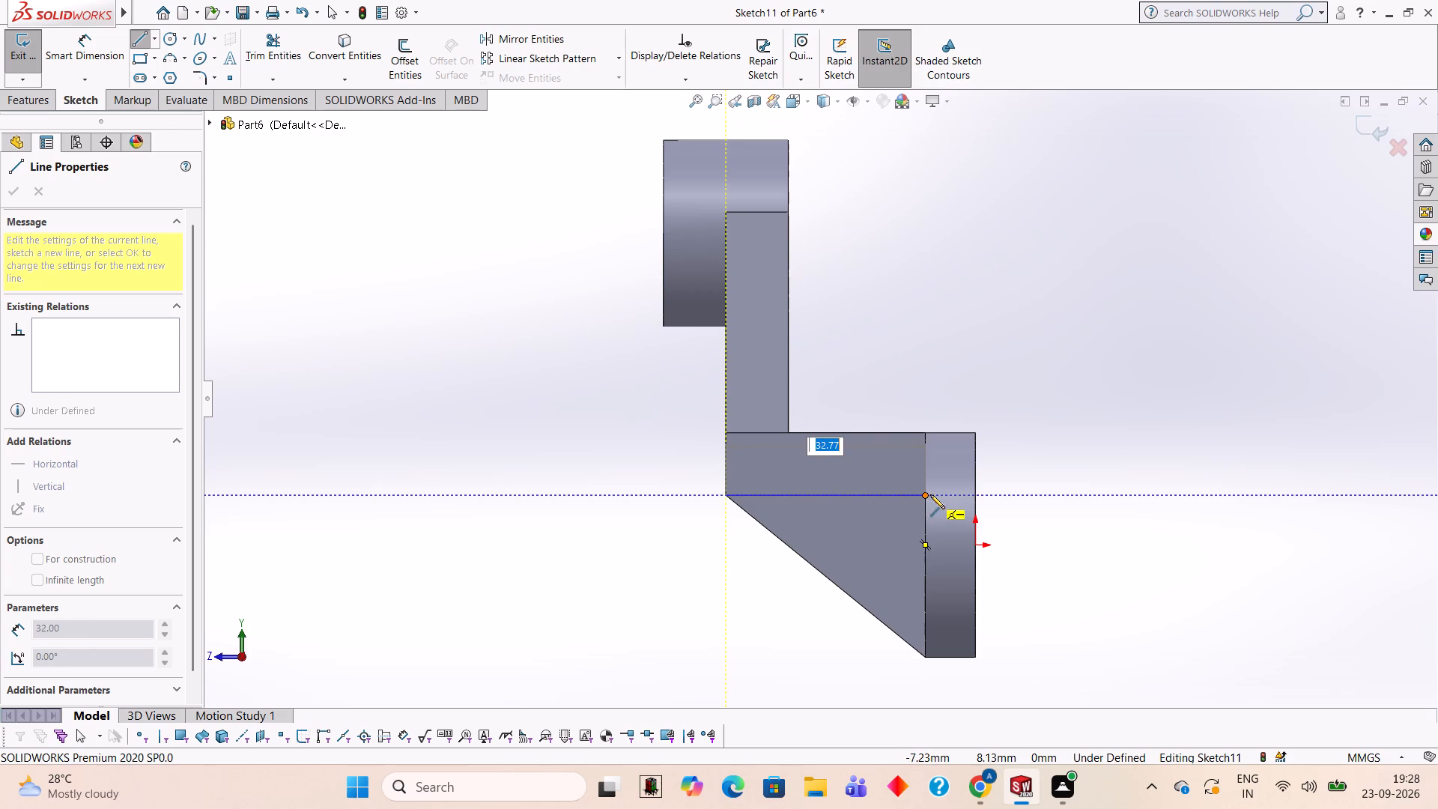
left_click(923, 494)
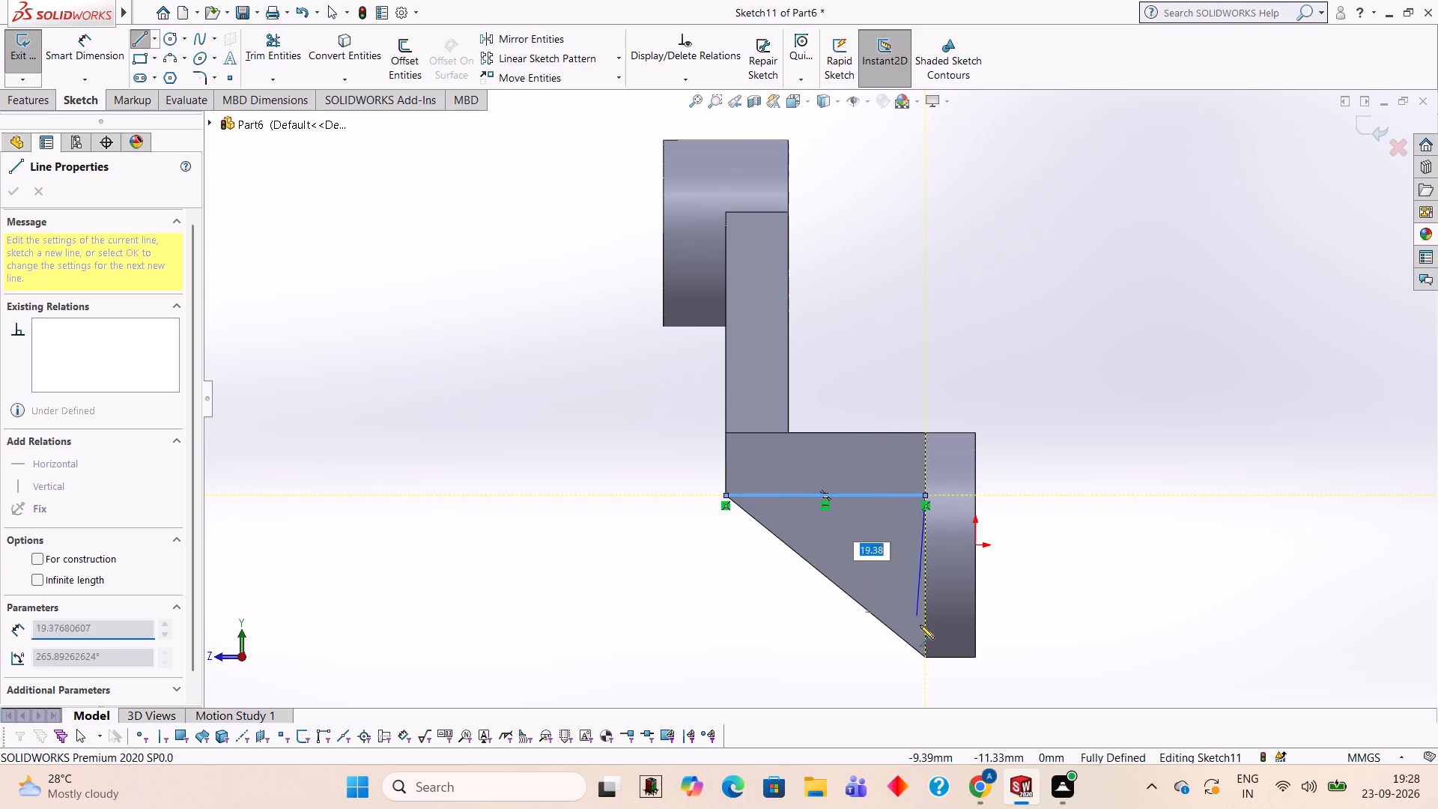
left_click(925, 657)
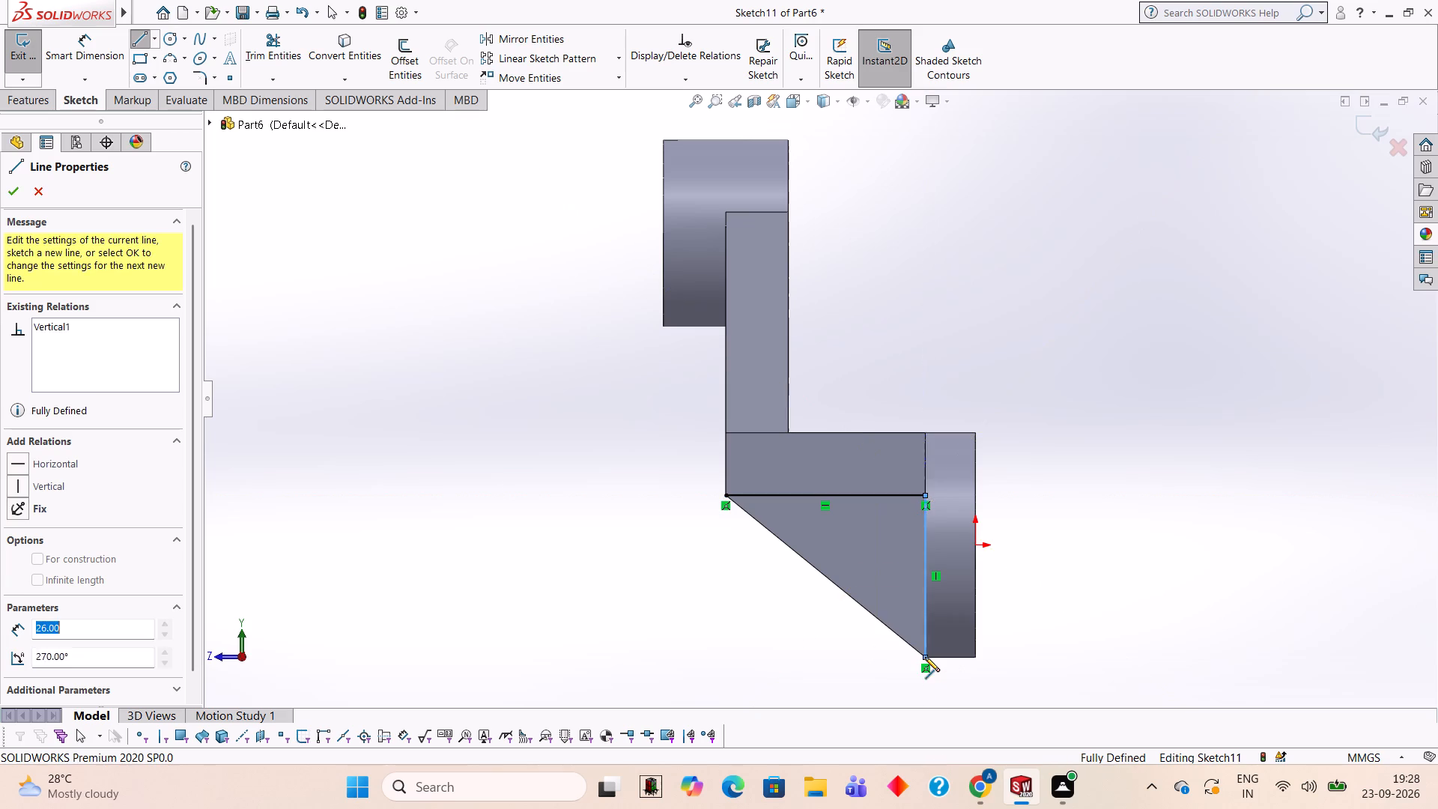
left_click(725, 496)
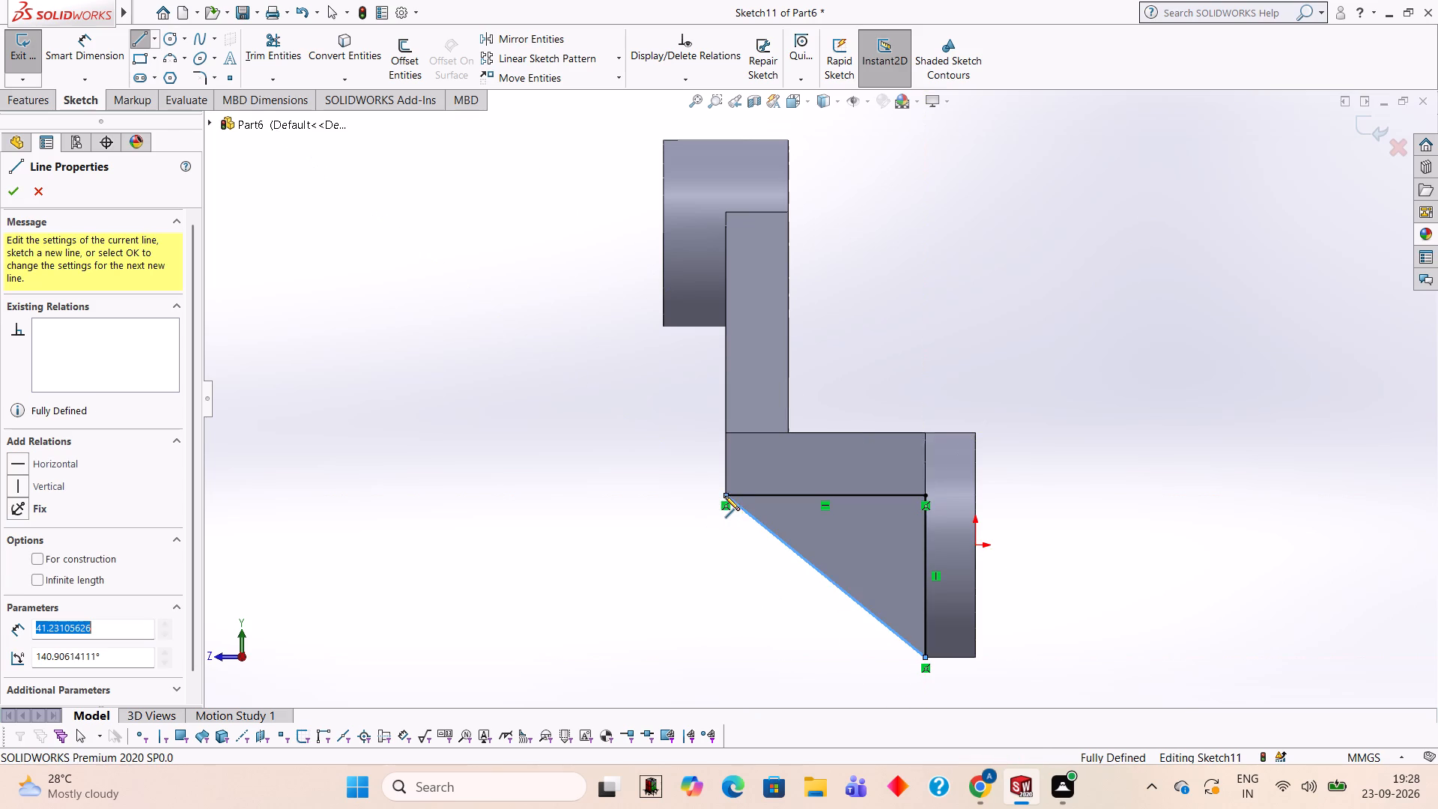
Switch to Calculator, subtract 12 from 40, divide the difference by 2, and close it again.
middle_click_drag(1051, 318, 1123, 315)
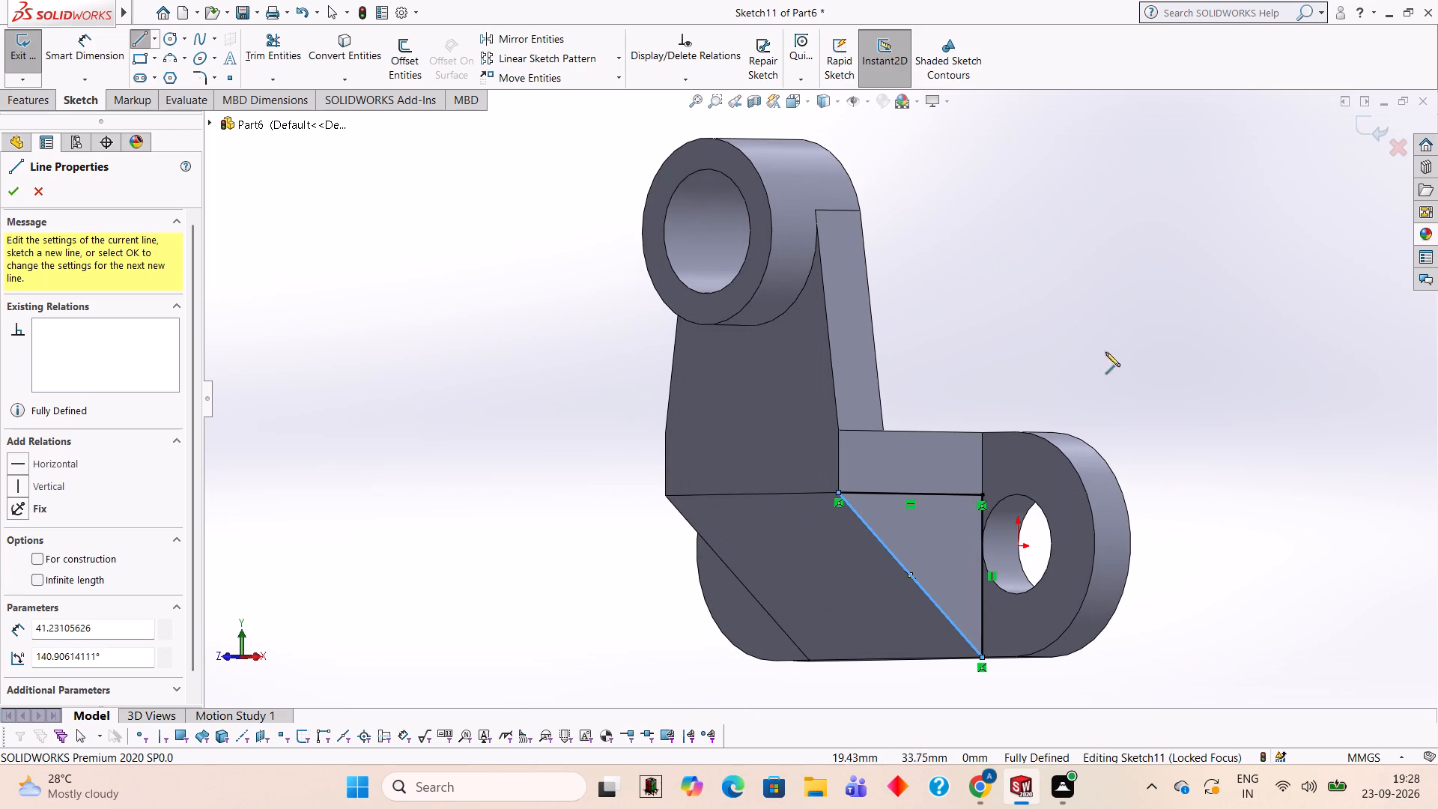
type("40")
type("-12")
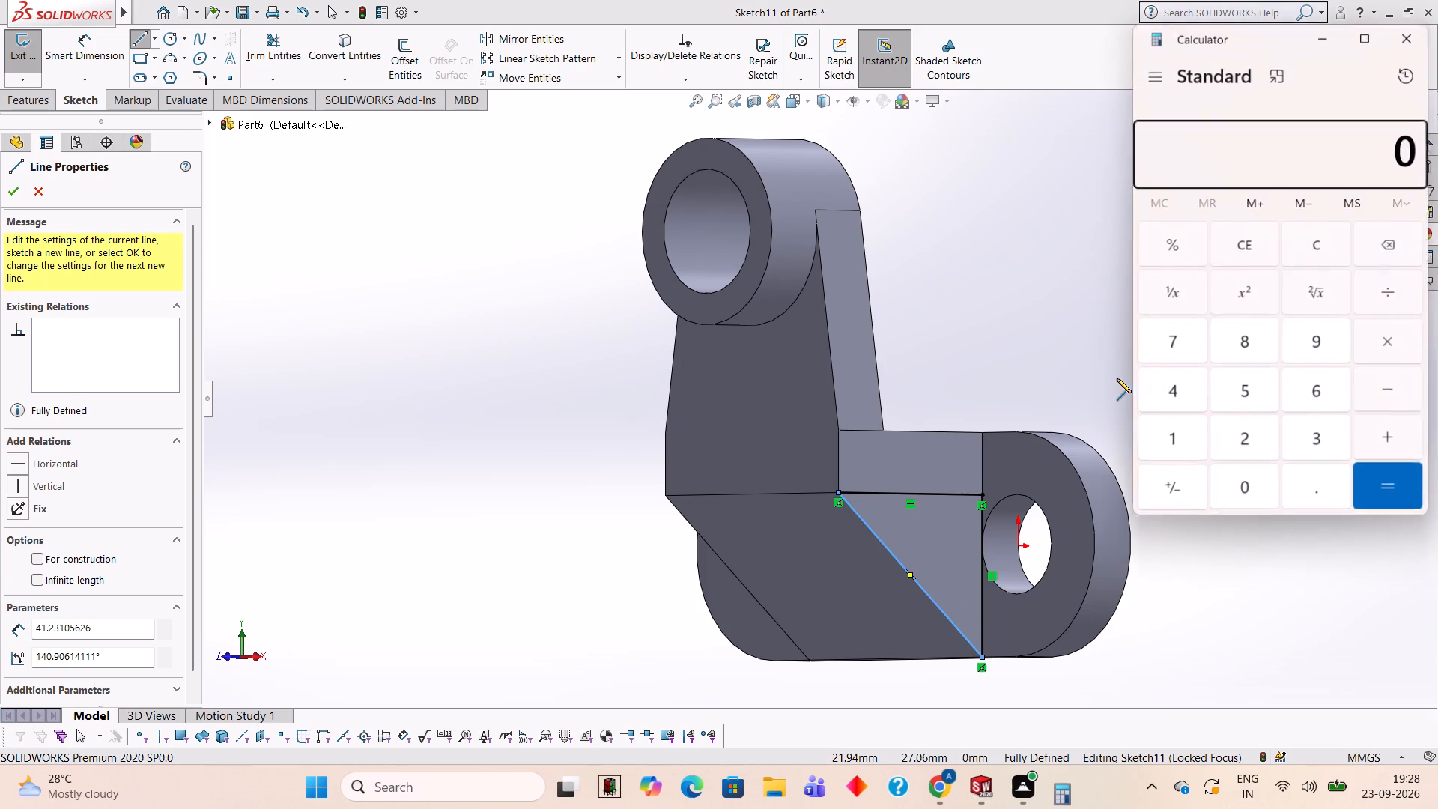
type("40-")
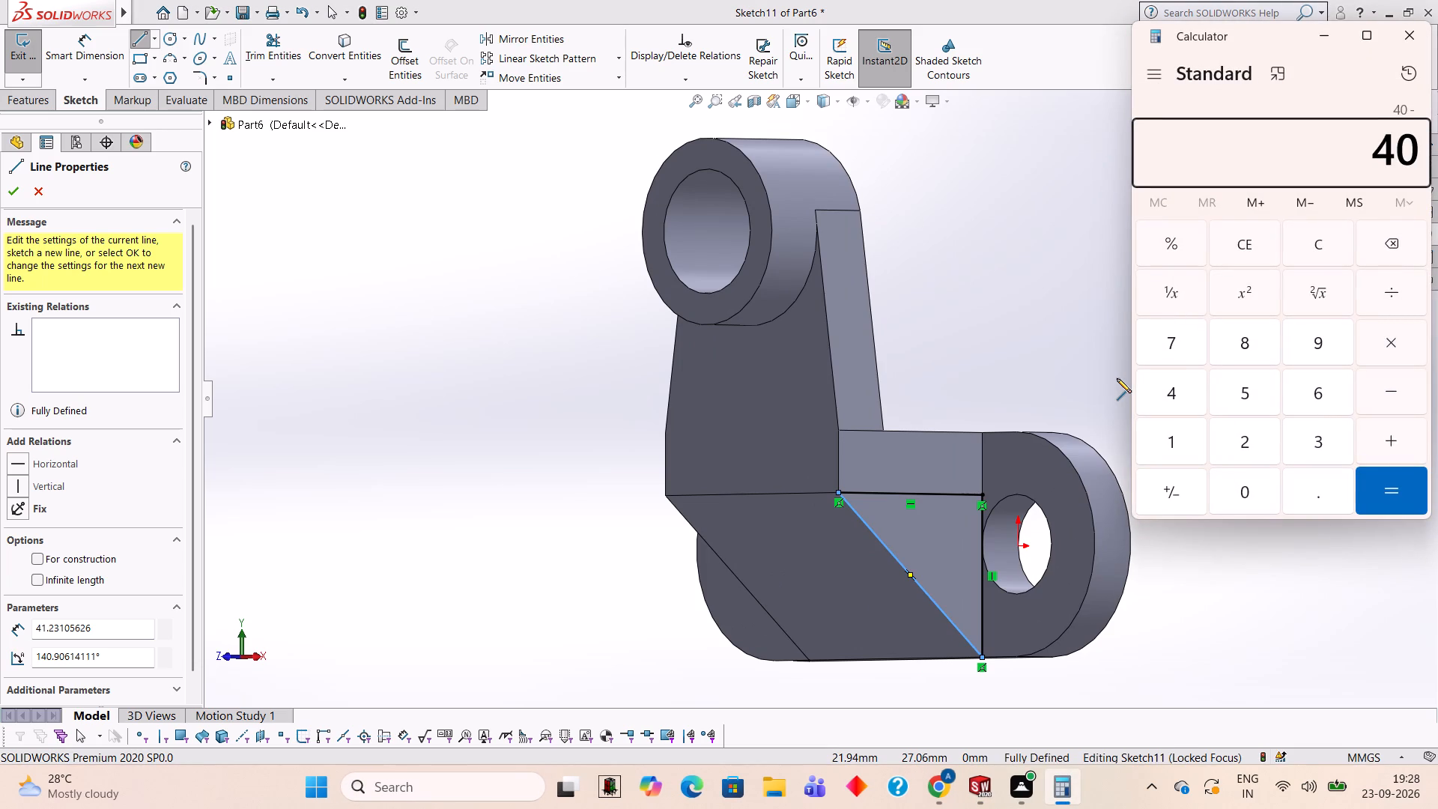
type("12")
key("Return")
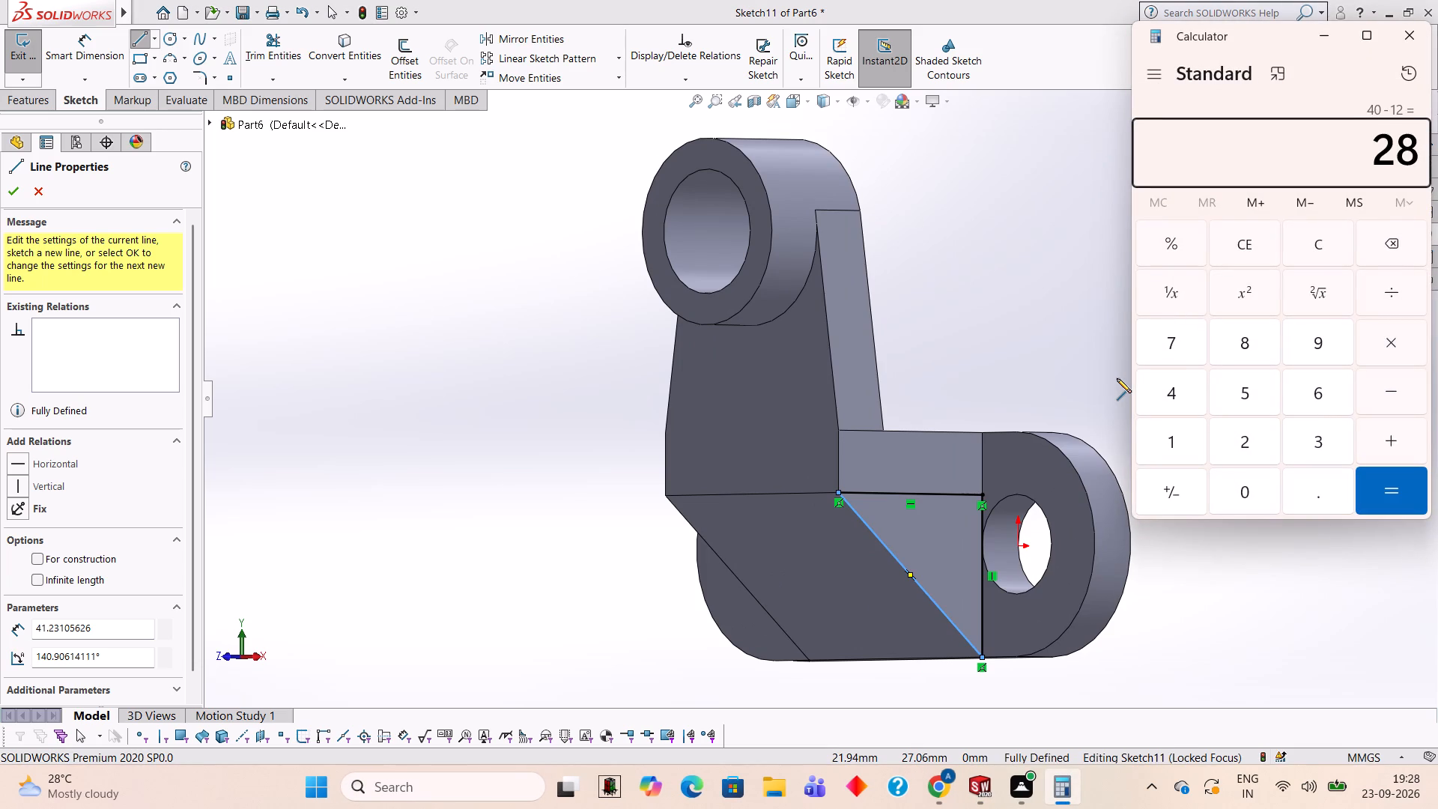
type("/2")
key("Return")
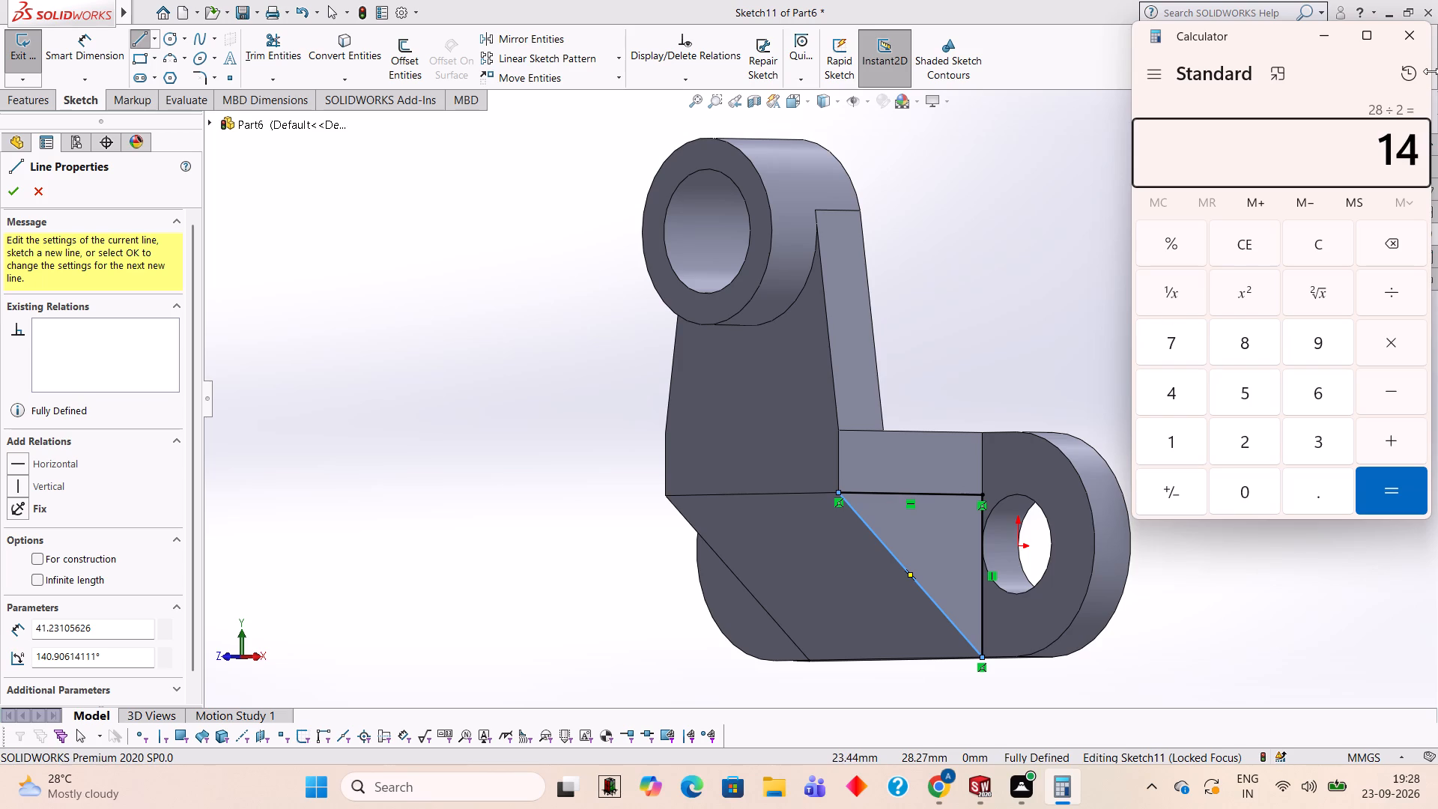
left_click(1414, 41)
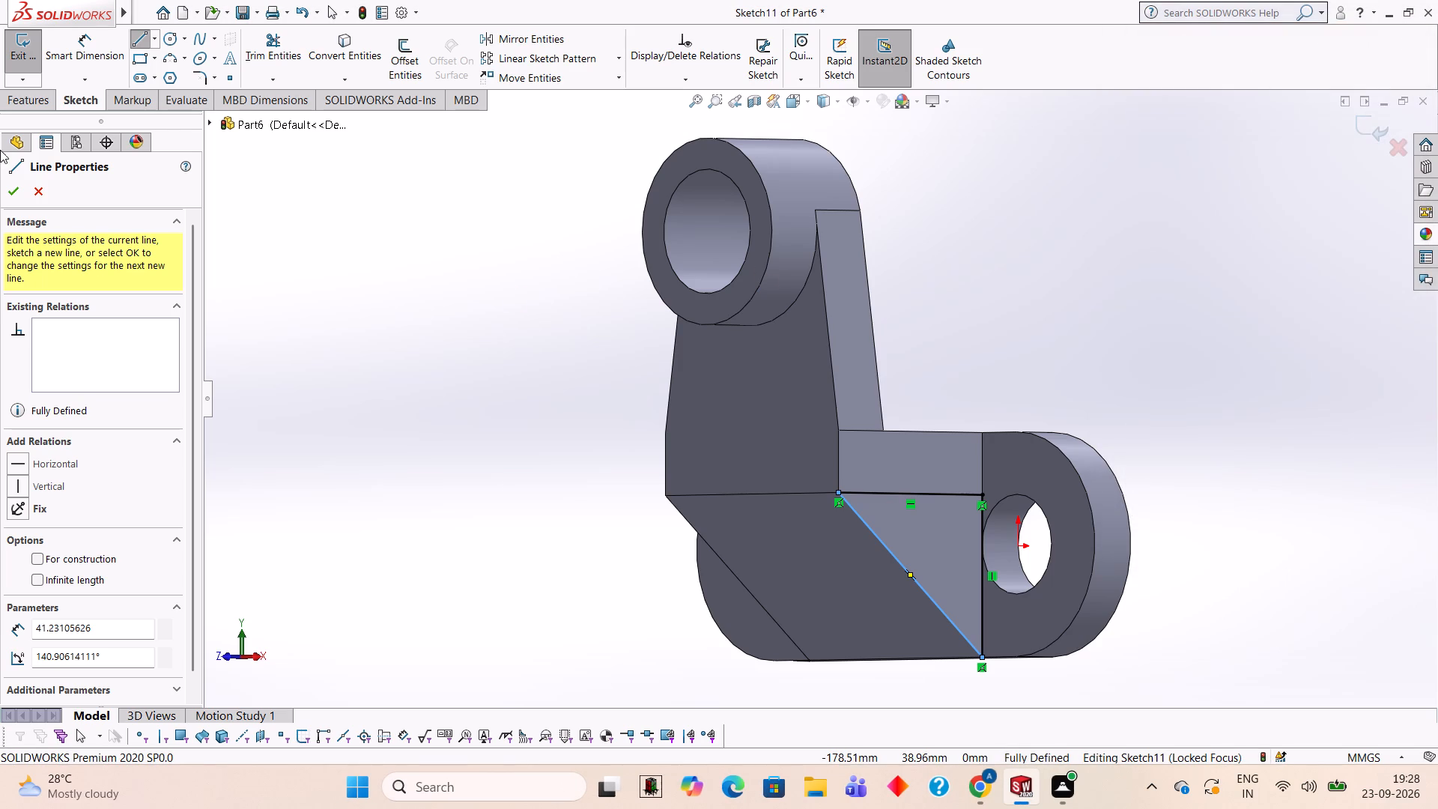
Cut the triangle sketch 14 mm deep into the wedge beneath the block.
left_click(44, 103)
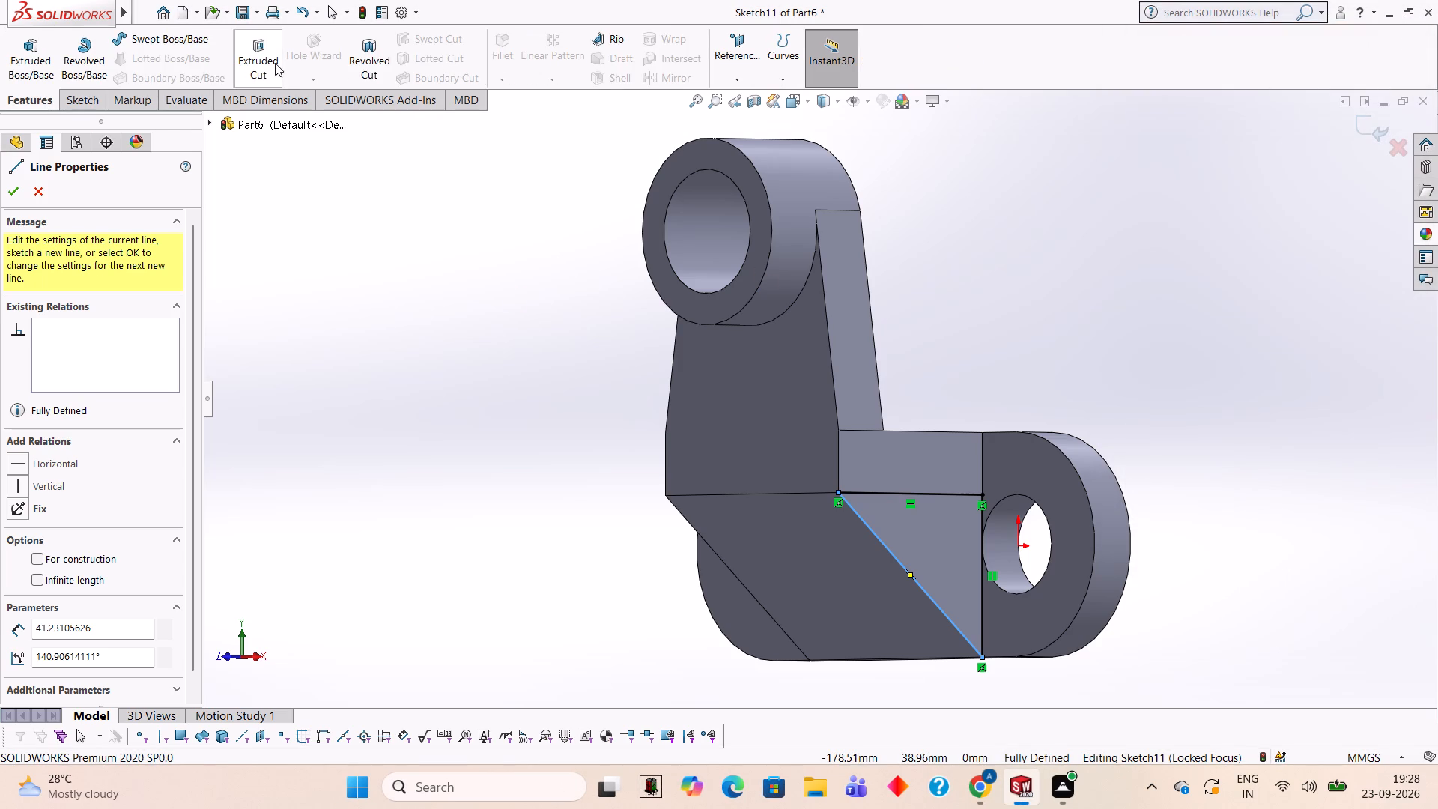
left_click(274, 63)
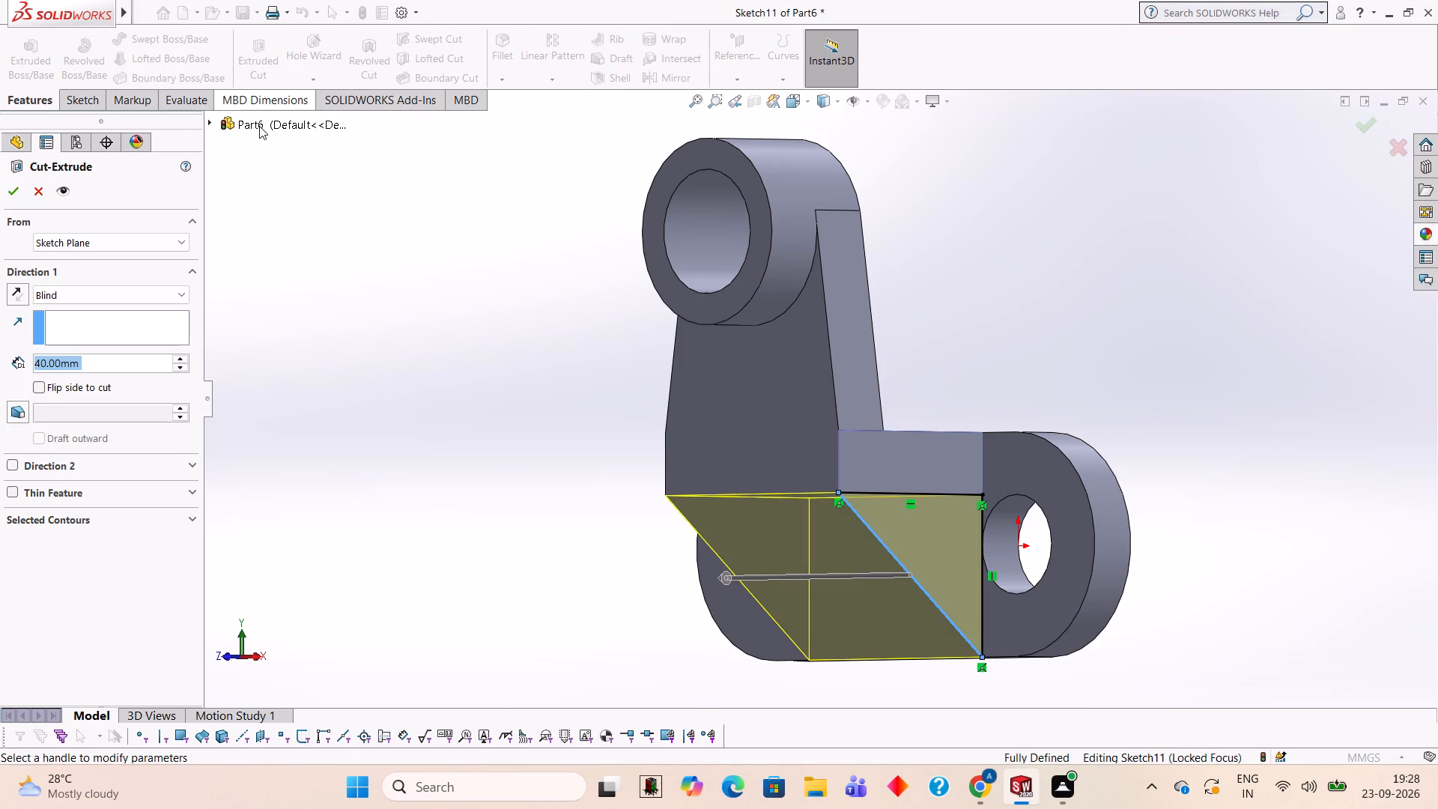
type("14")
key("Return")
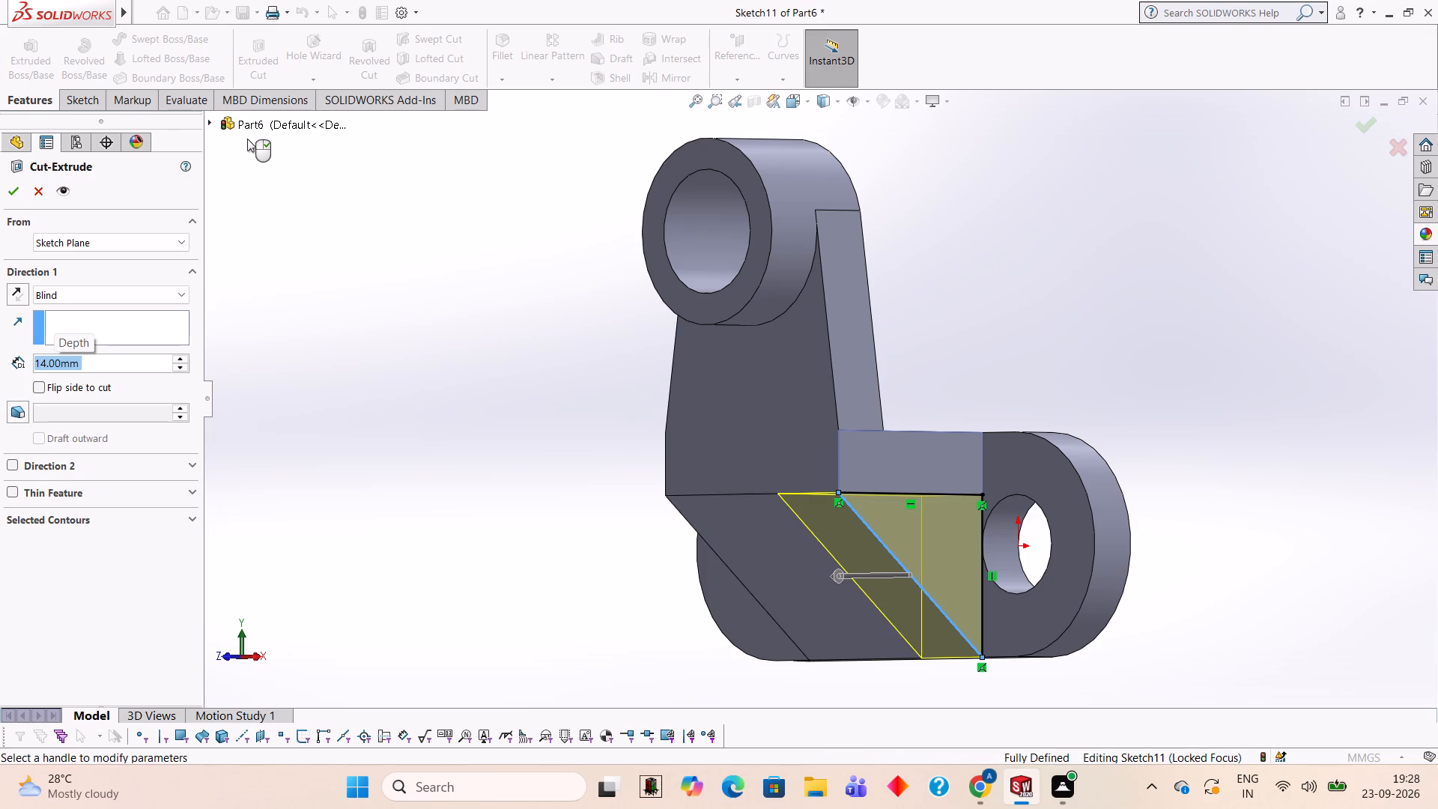
left_click(16, 191)
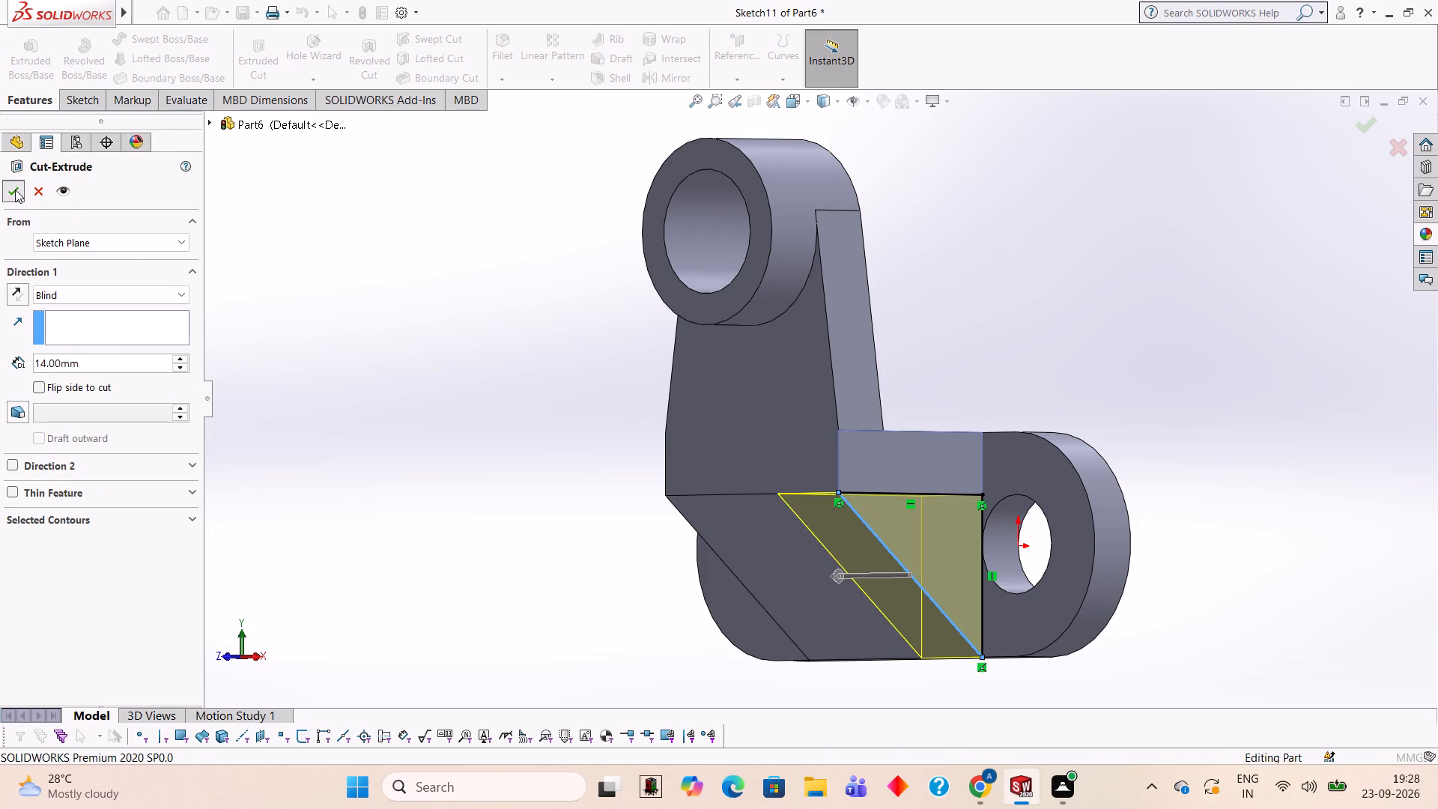
left_click(325, 300)
Sketch a closed triangle on the block's opposite side face, tracing the wedge from the block's lower front corner to the plate's inner and bottom corners.
middle_click_drag(325, 300, 416, 243)
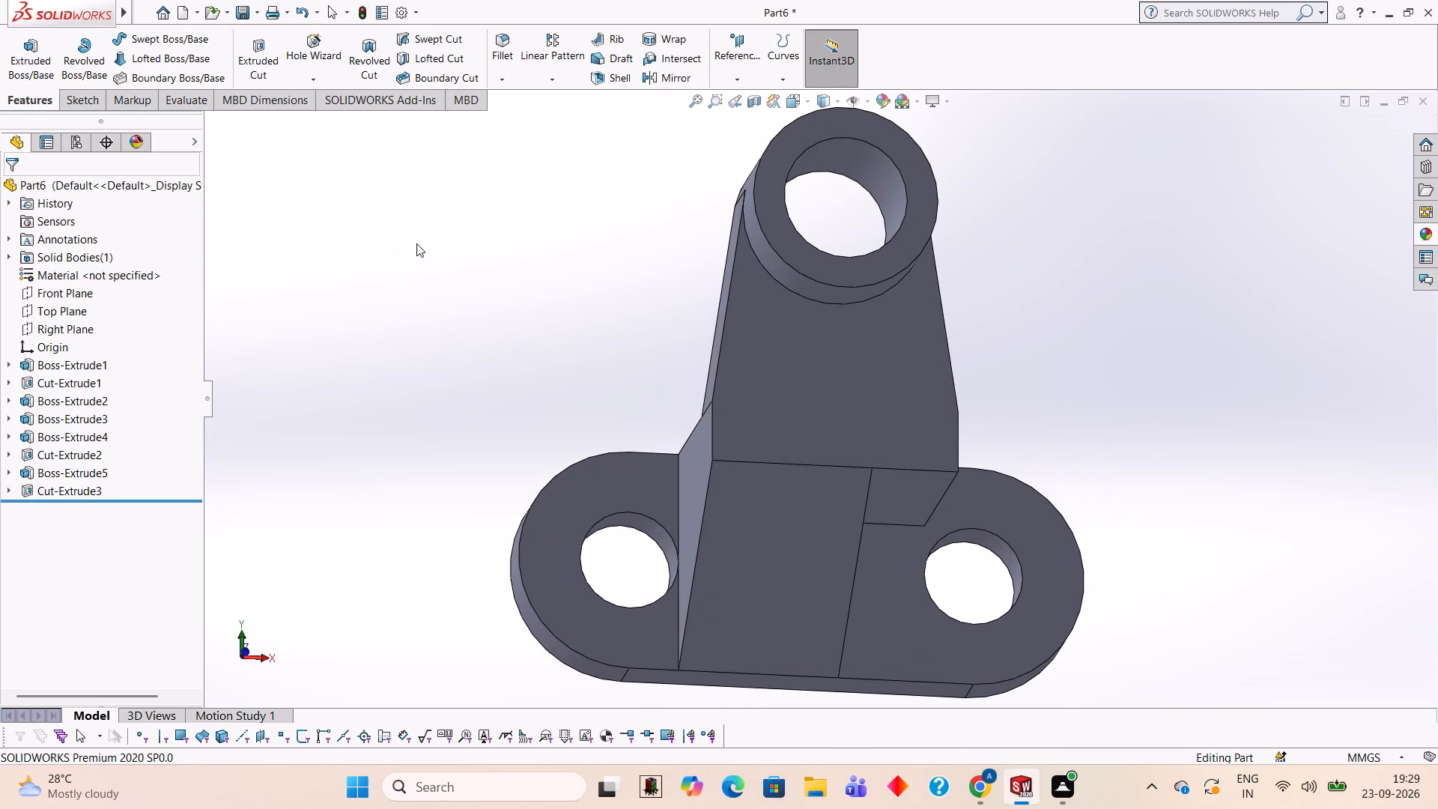
middle_click_drag(396, 243, 390, 222)
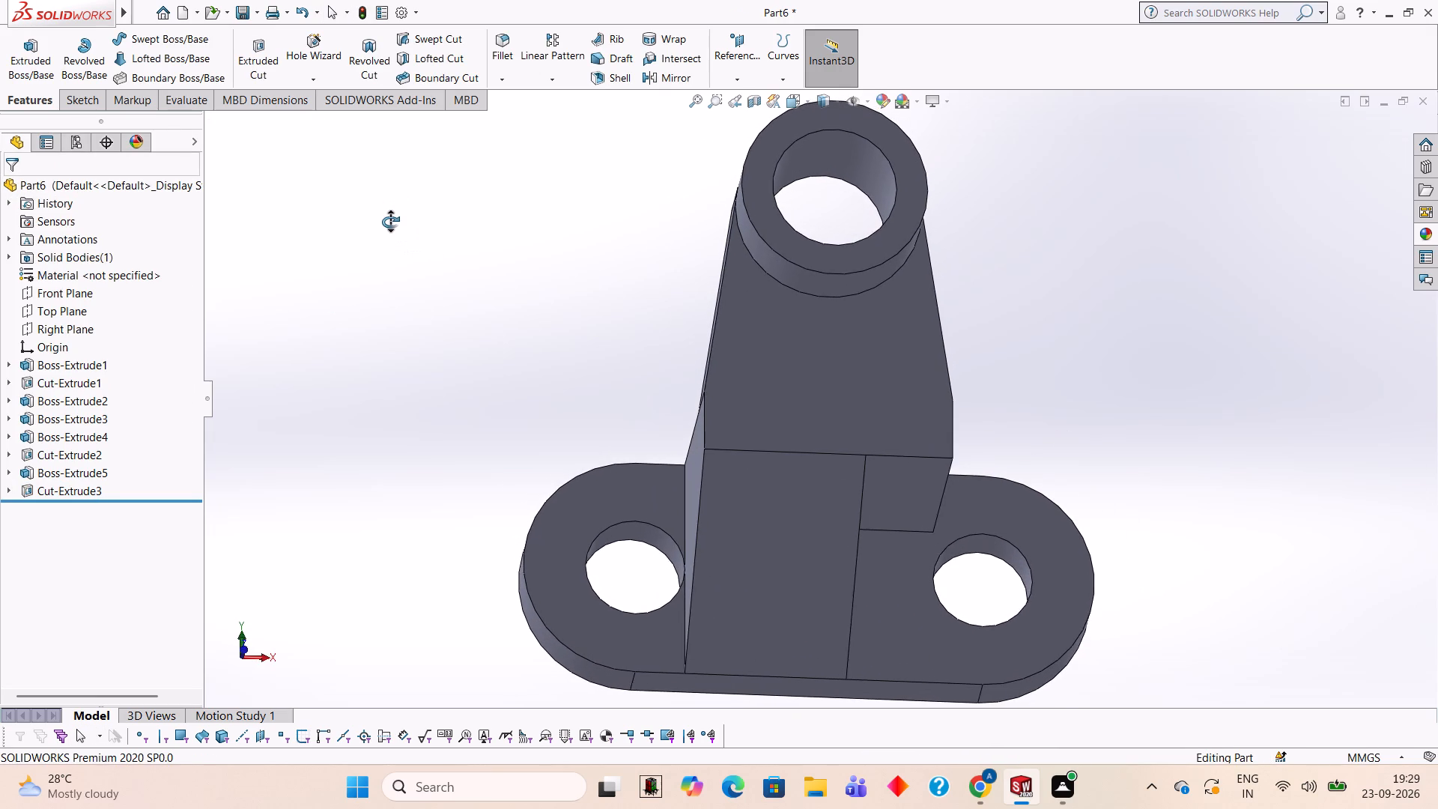
middle_click_drag(390, 222, 446, 291)
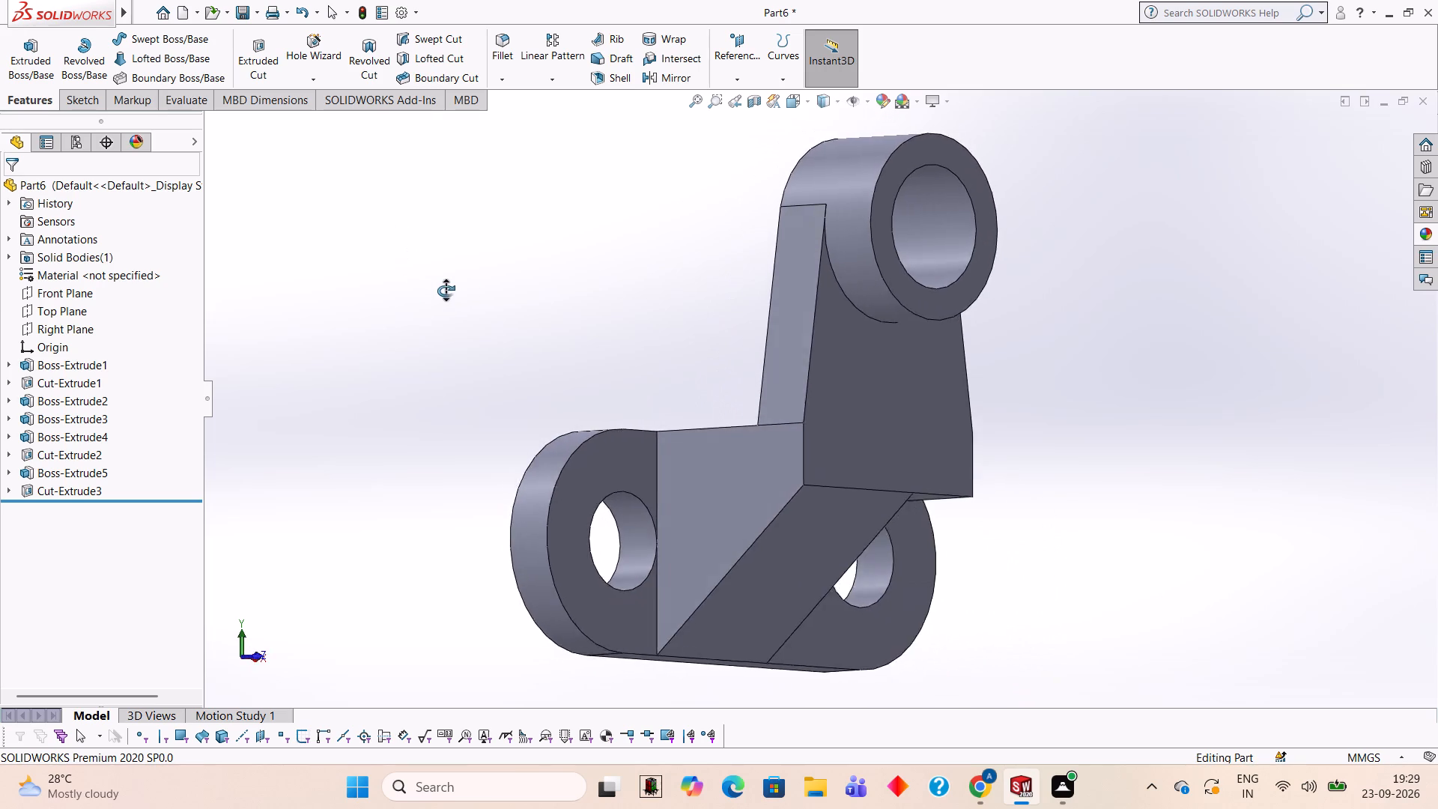
middle_click_drag(446, 291, 467, 324)
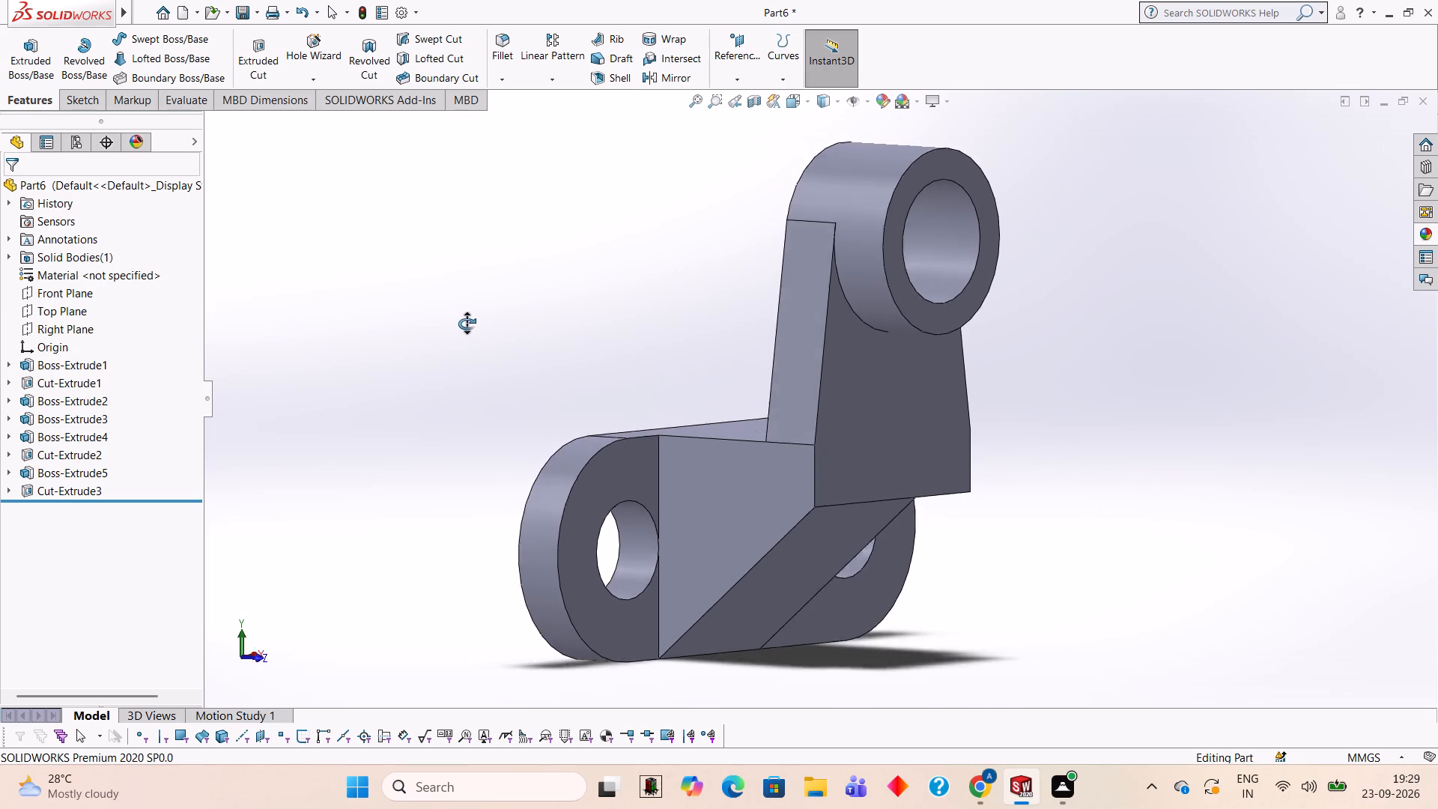
middle_click_drag(467, 324, 521, 321)
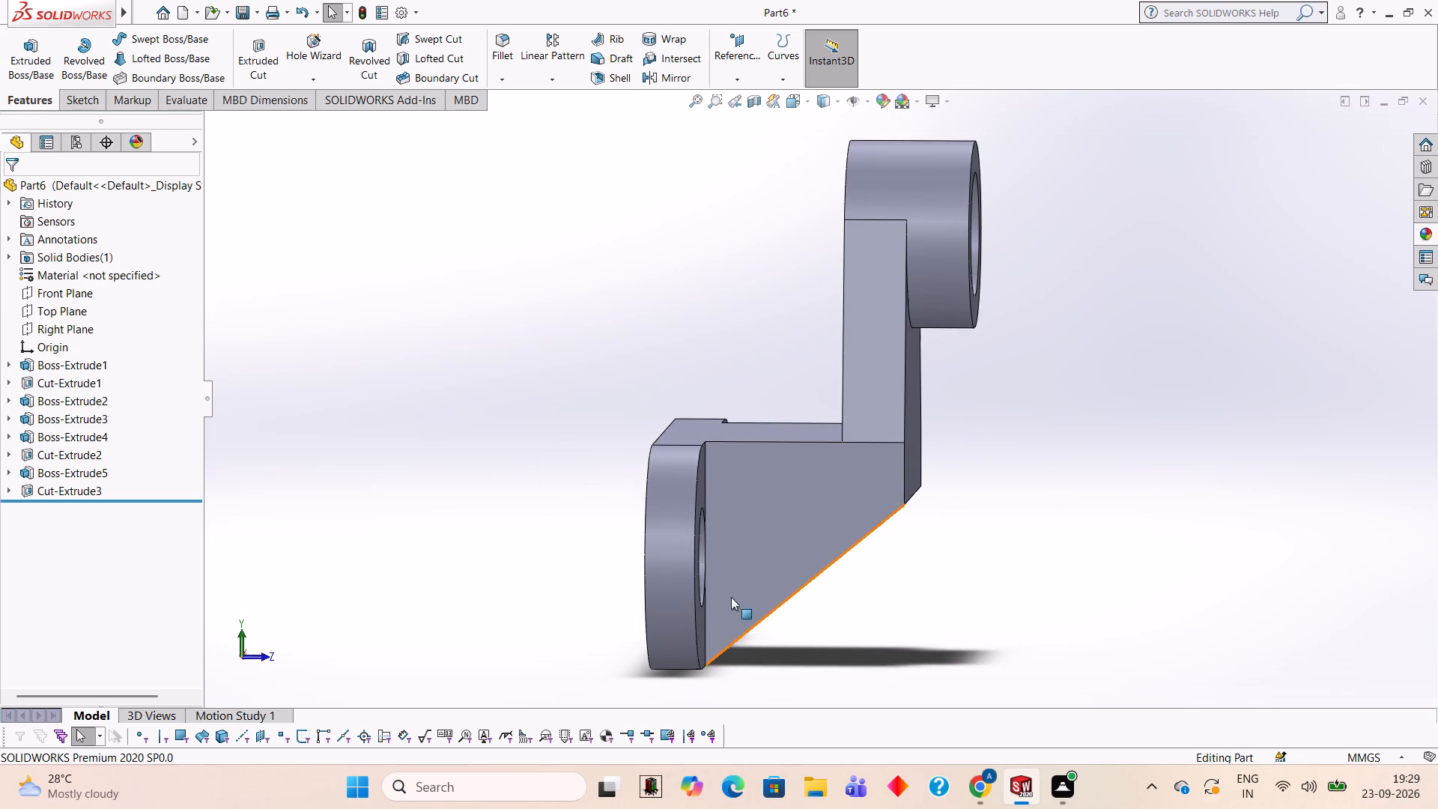
left_click(756, 529)
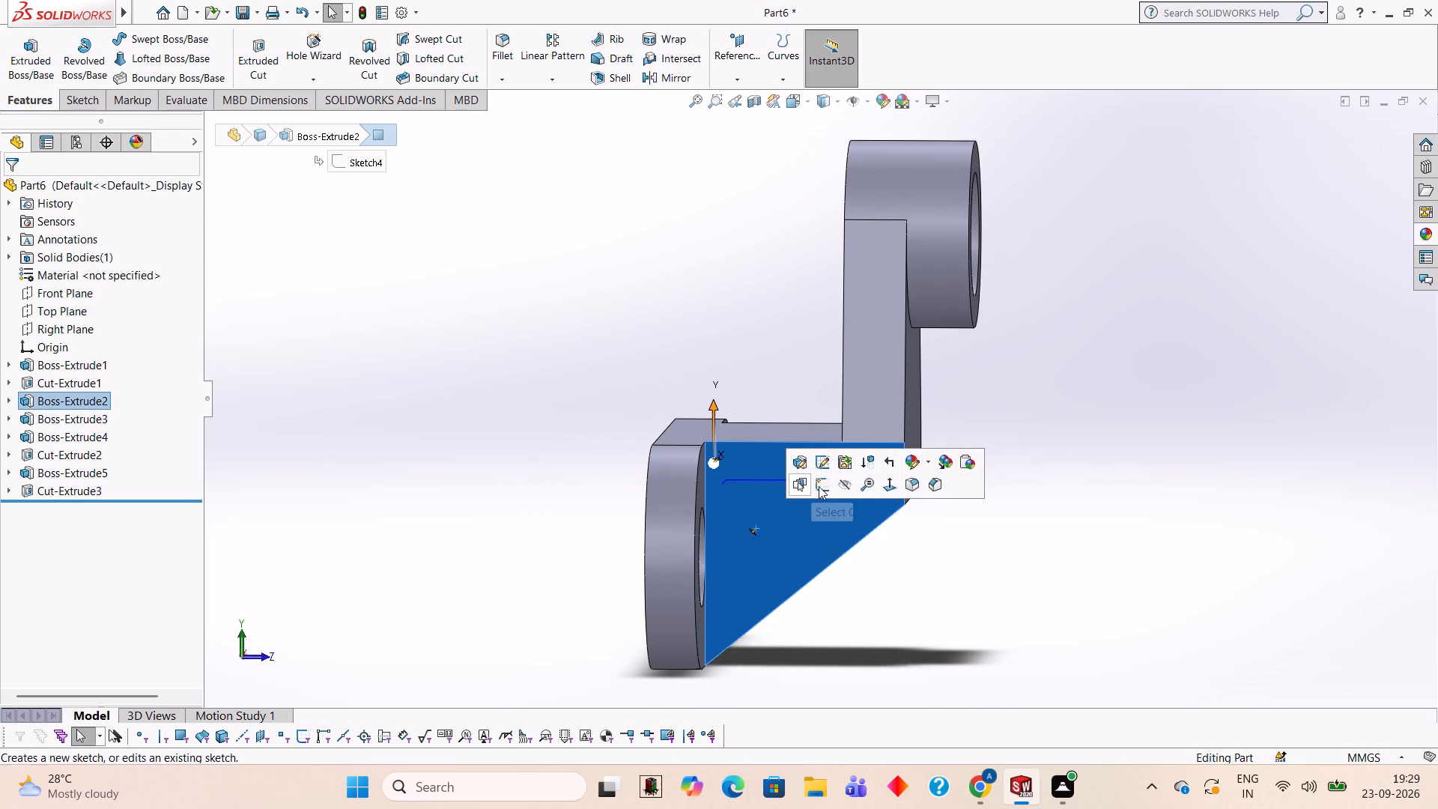
left_click(822, 486)
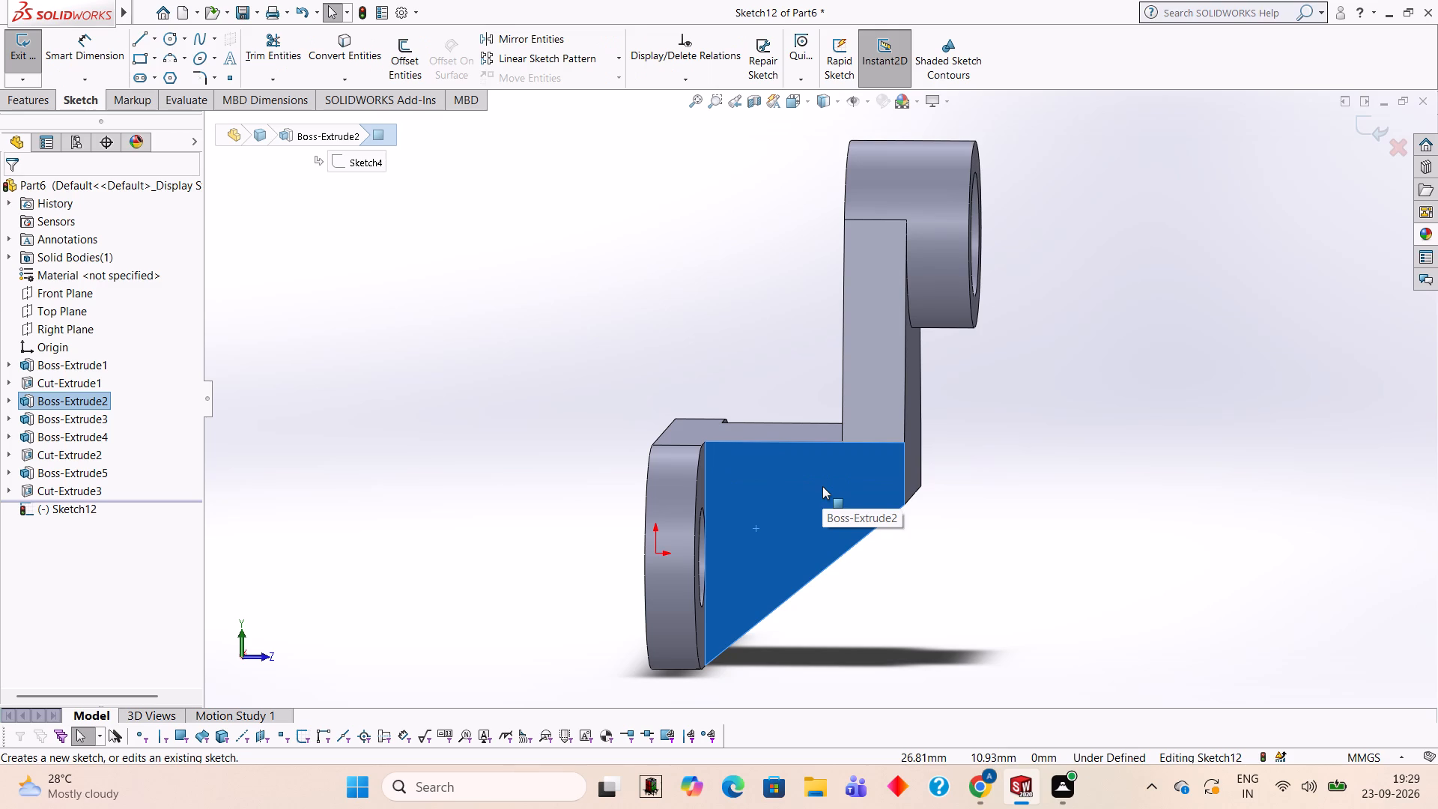
key("ctrl+8")
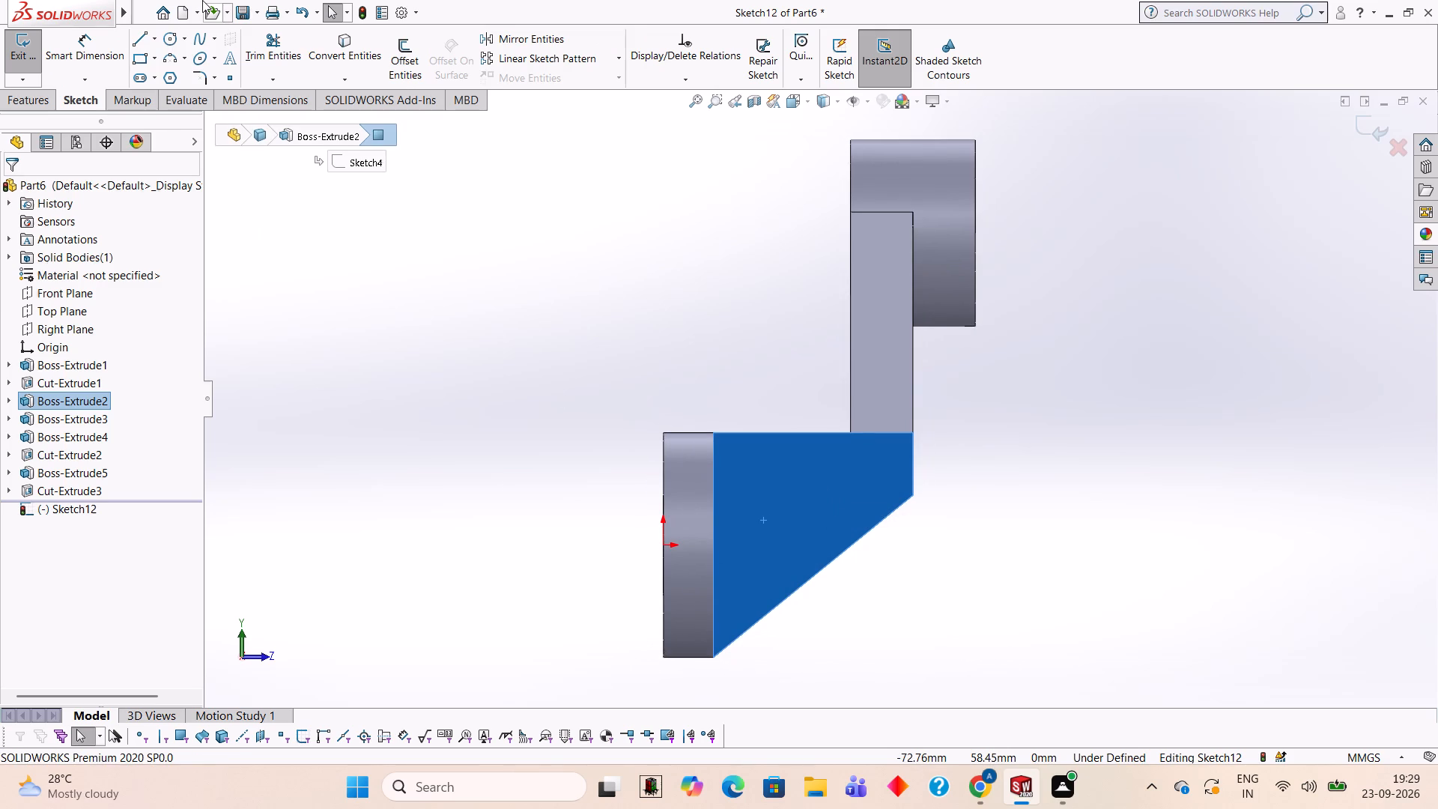
left_click(135, 46)
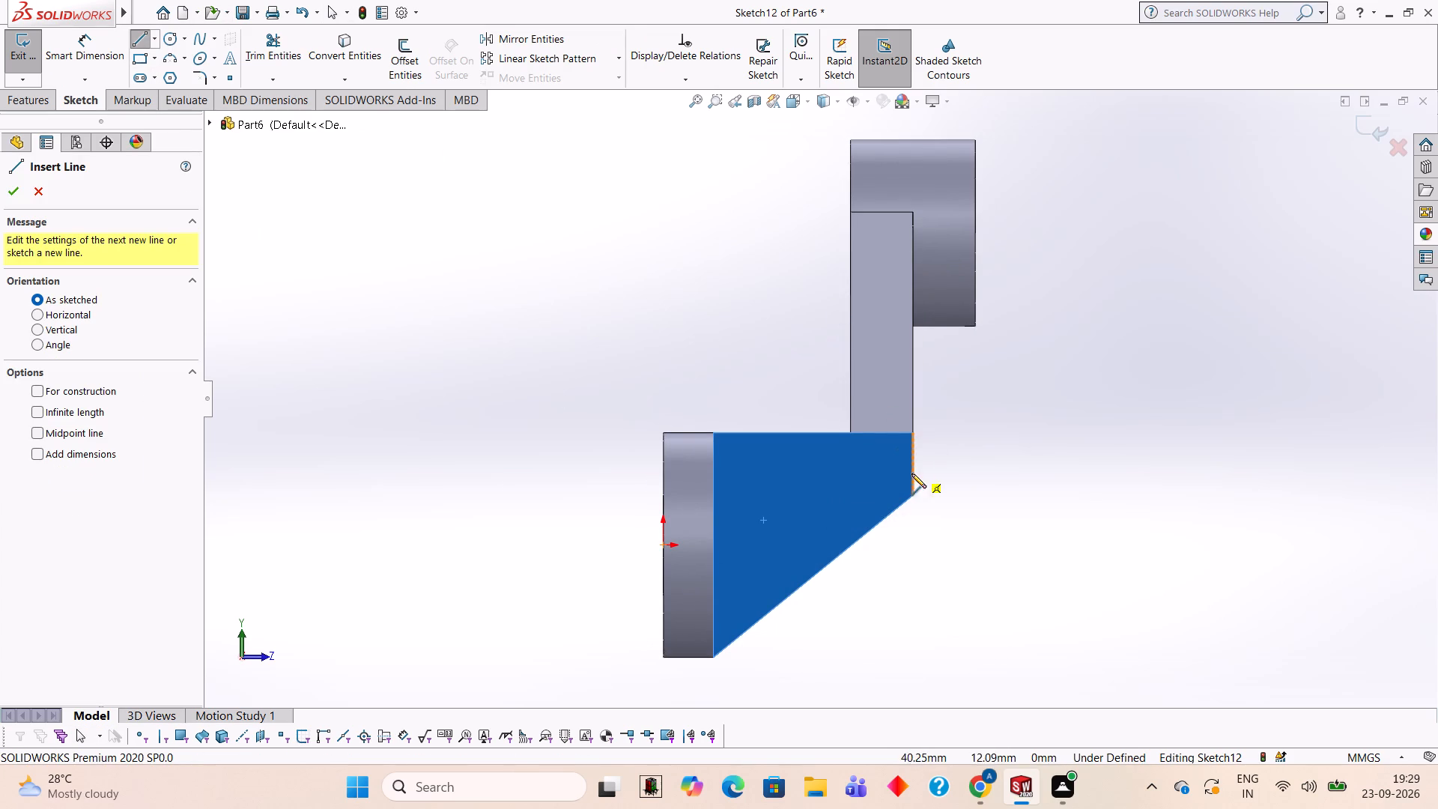
left_click(913, 495)
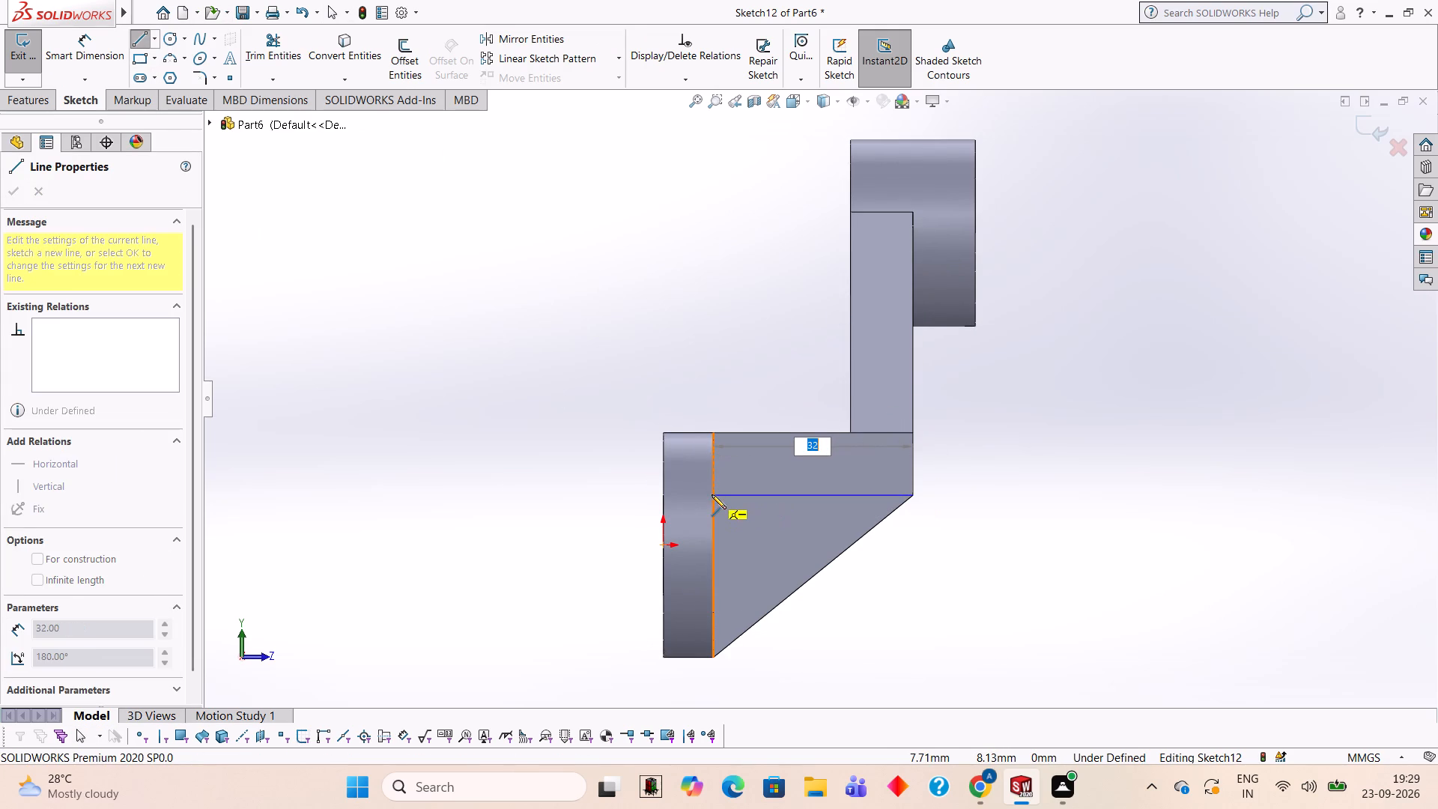
left_click(712, 494)
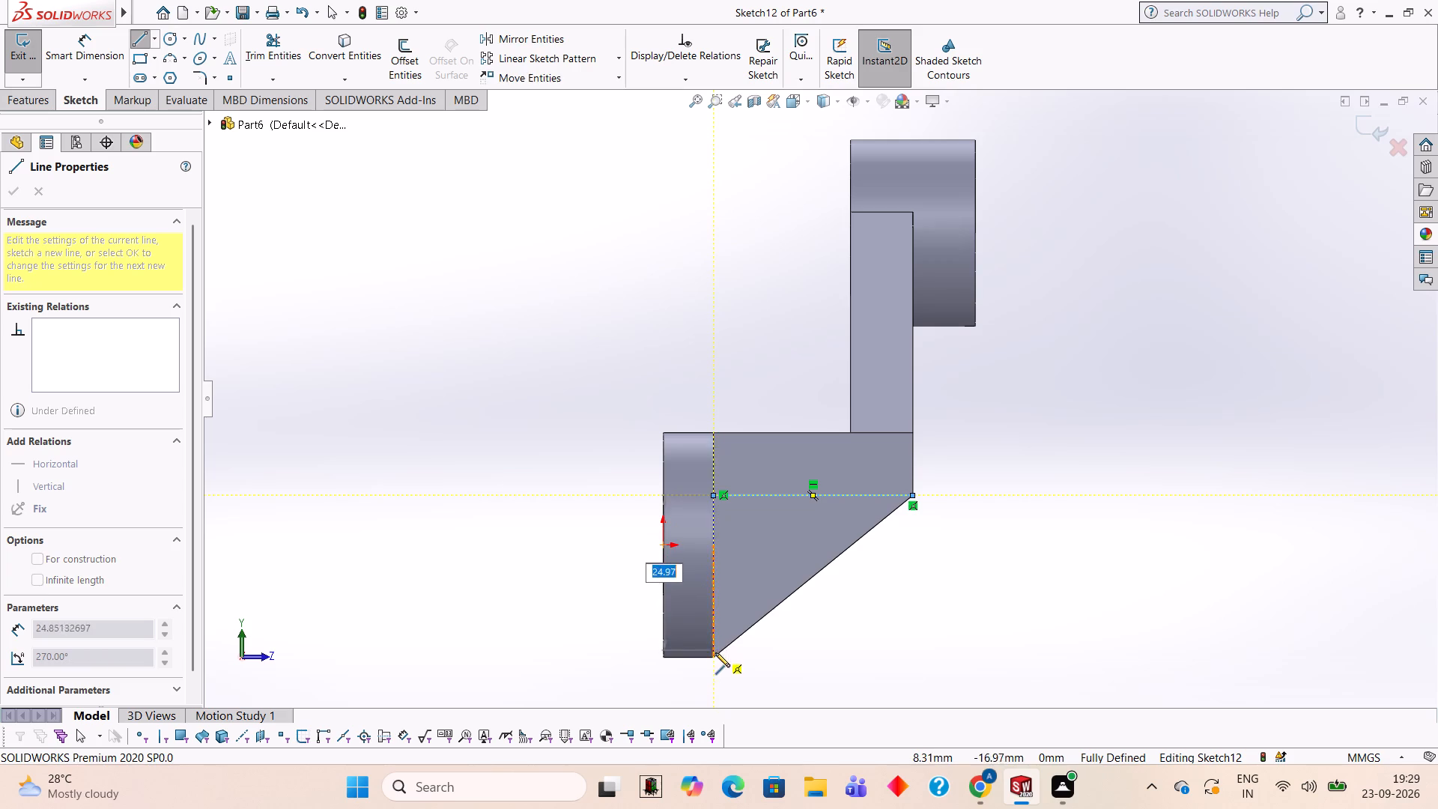
left_click(714, 658)
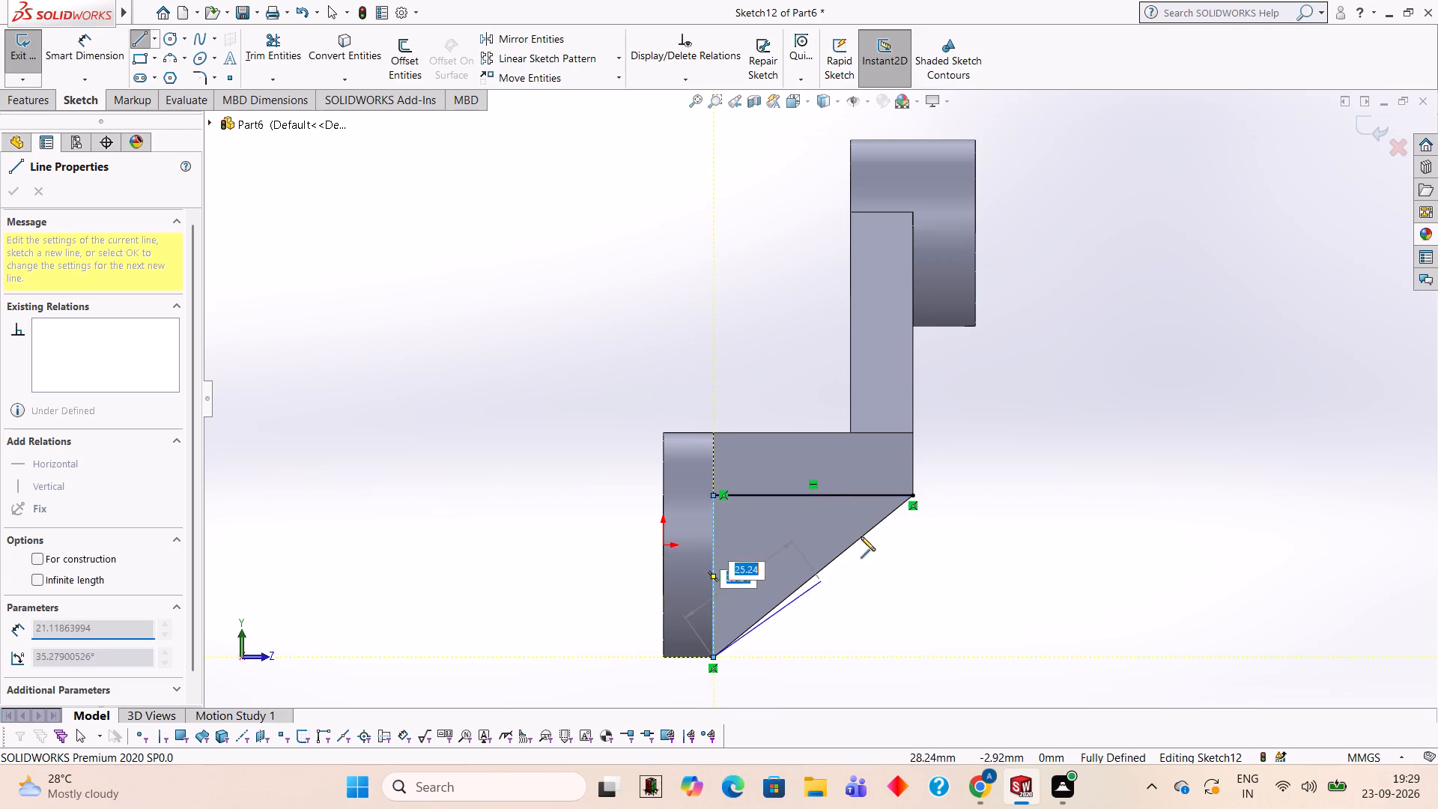
left_click(913, 497)
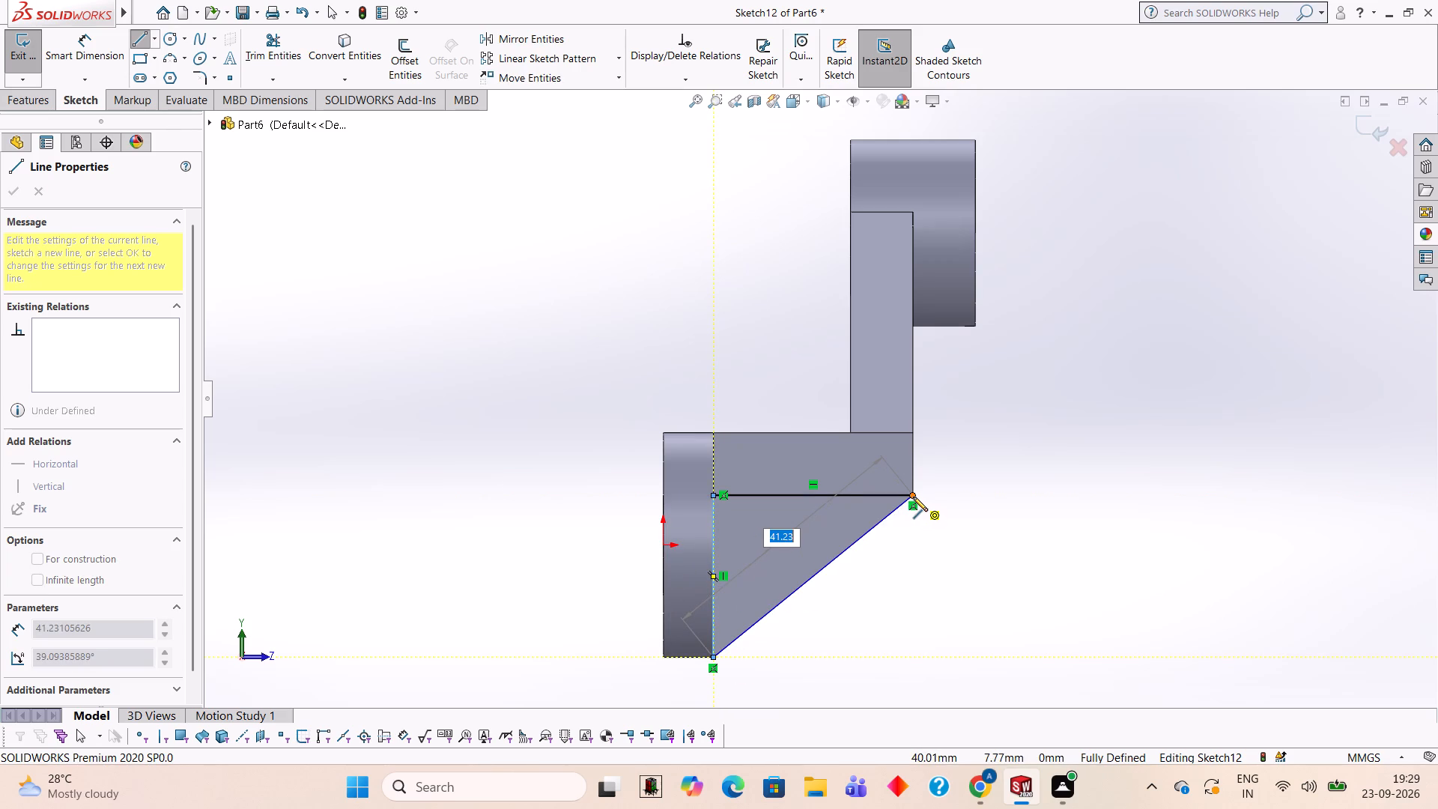
Cut the triangle sketch 14 mm deep into the wedge, leaving the central rib beneath the block.
left_click(43, 94)
left_click(265, 77)
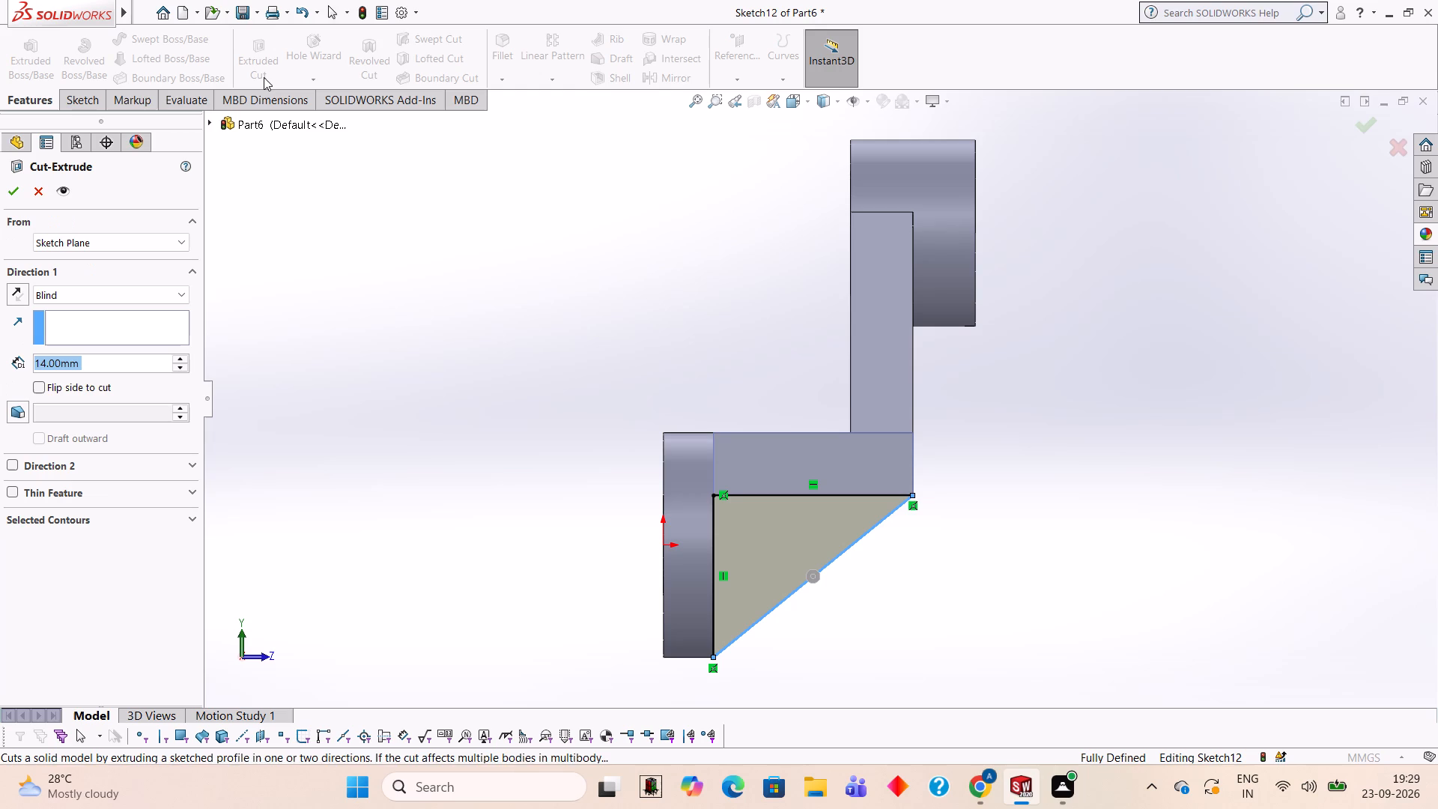
left_click(17, 190)
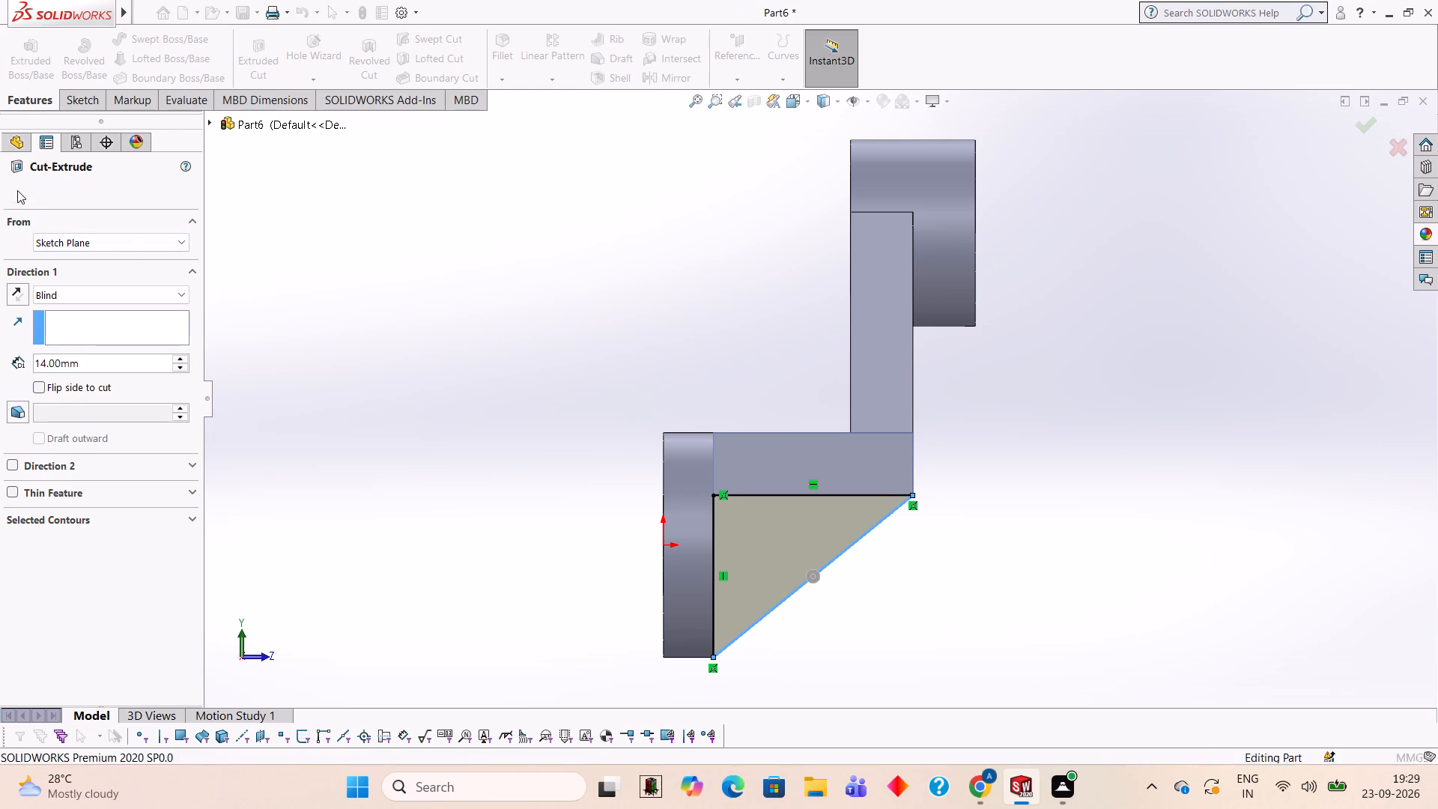
left_click(383, 247)
Examine the bracket from the front, side and underside, checking the central rib, block, lug and plate.
middle_click_drag(1062, 383, 922, 287)
middle_click_drag(1108, 330, 1101, 238)
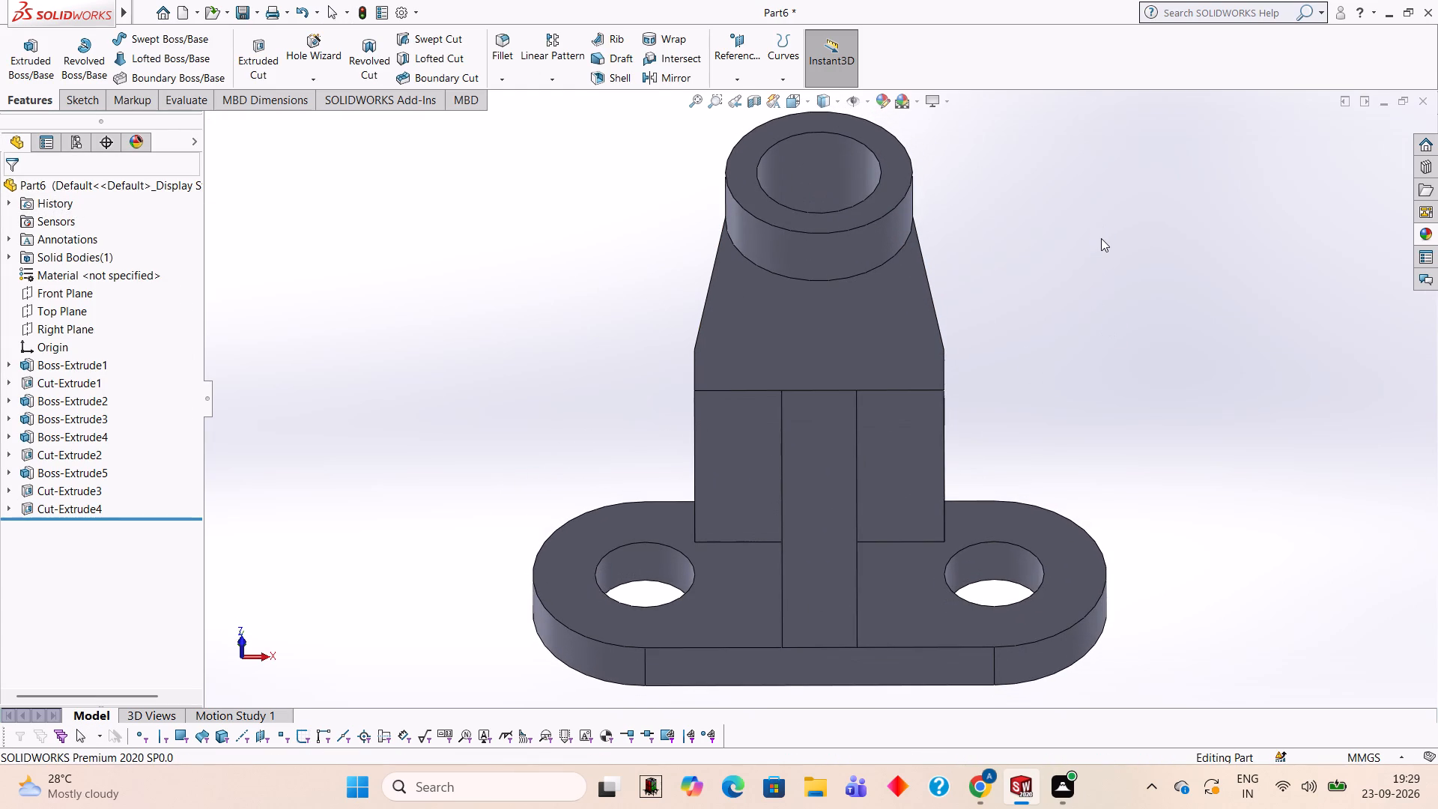
middle_click_drag(1101, 238, 1142, 263)
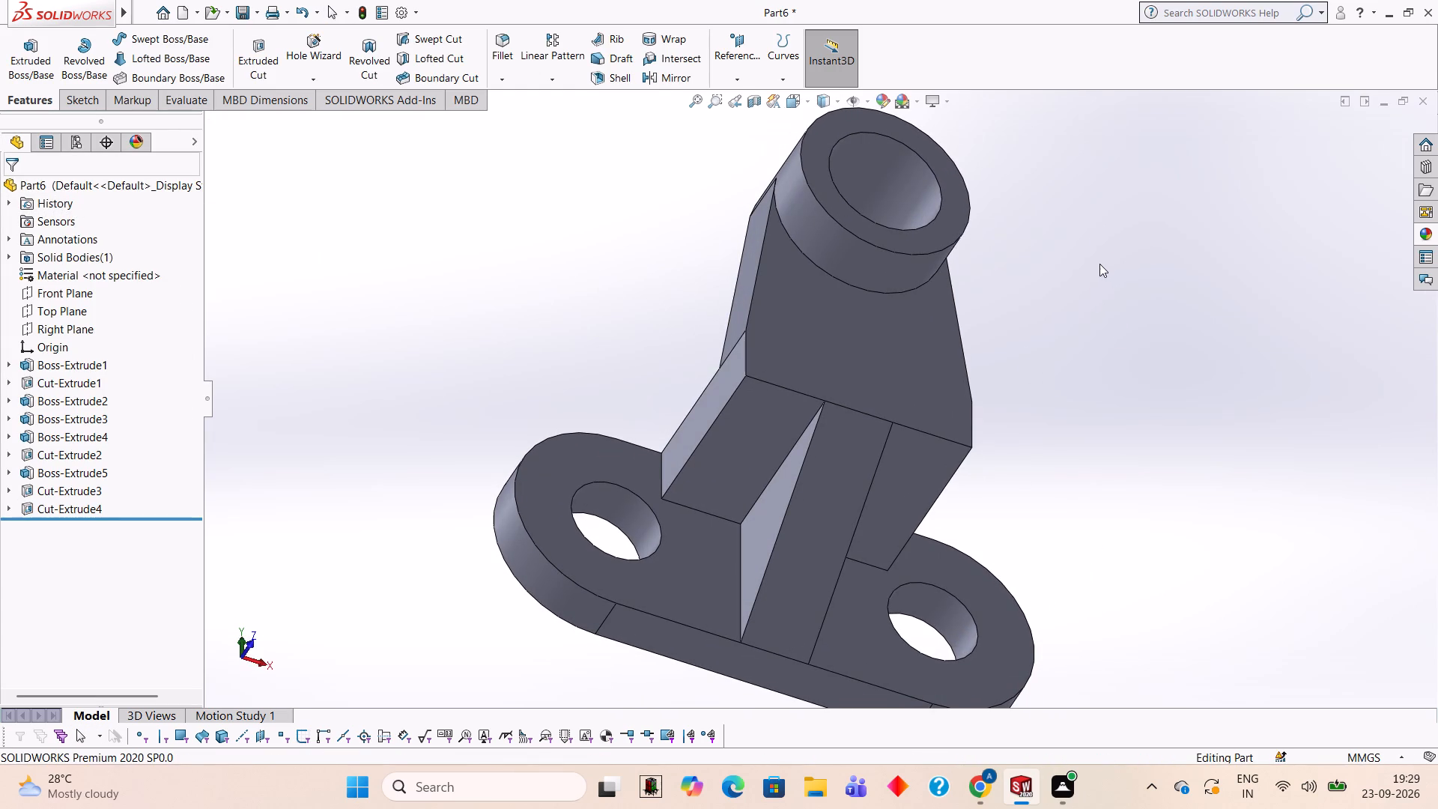
scroll(1096, 306, "up", 1)
middle_click_drag(1090, 306, 1081, 312)
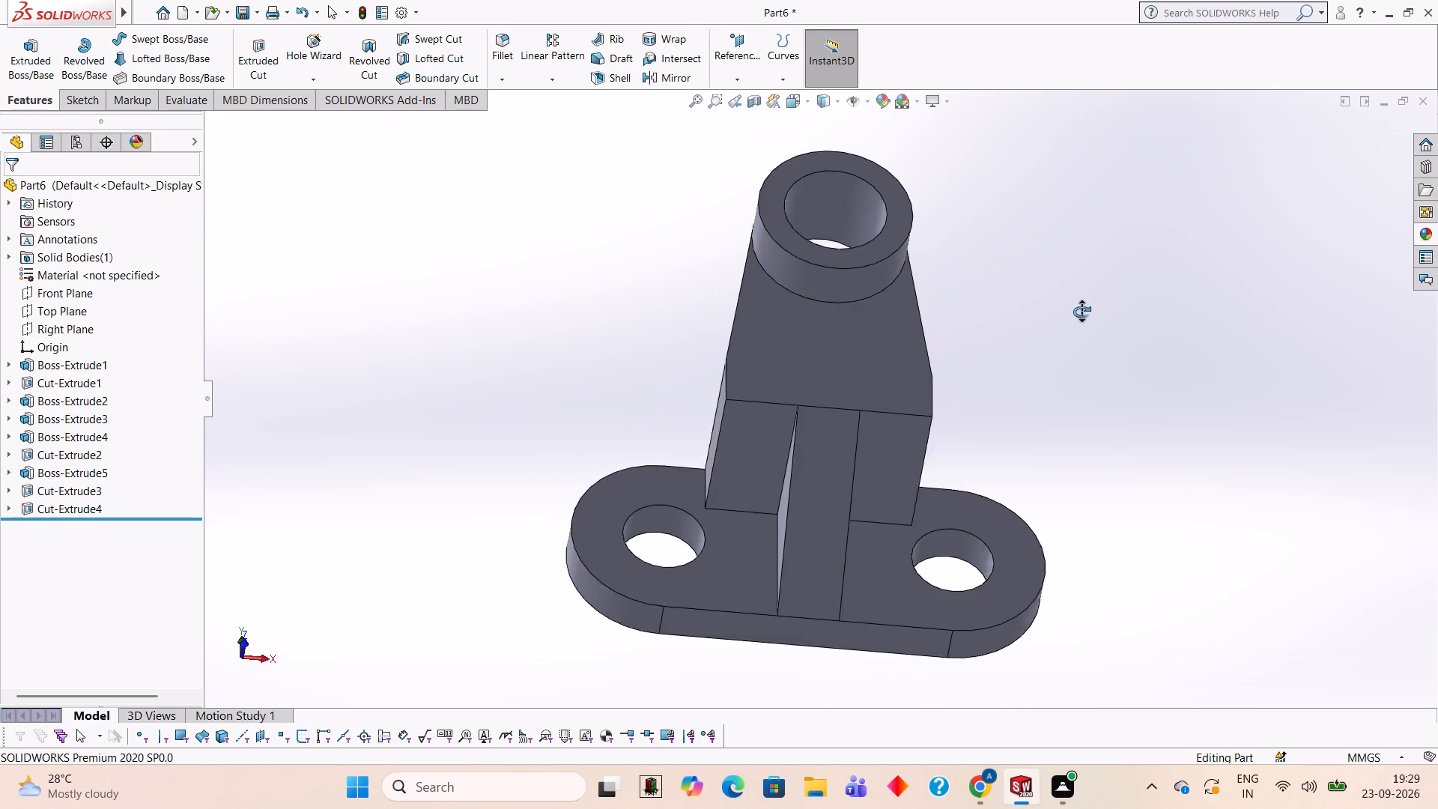
middle_click_drag(1081, 312, 1106, 307)
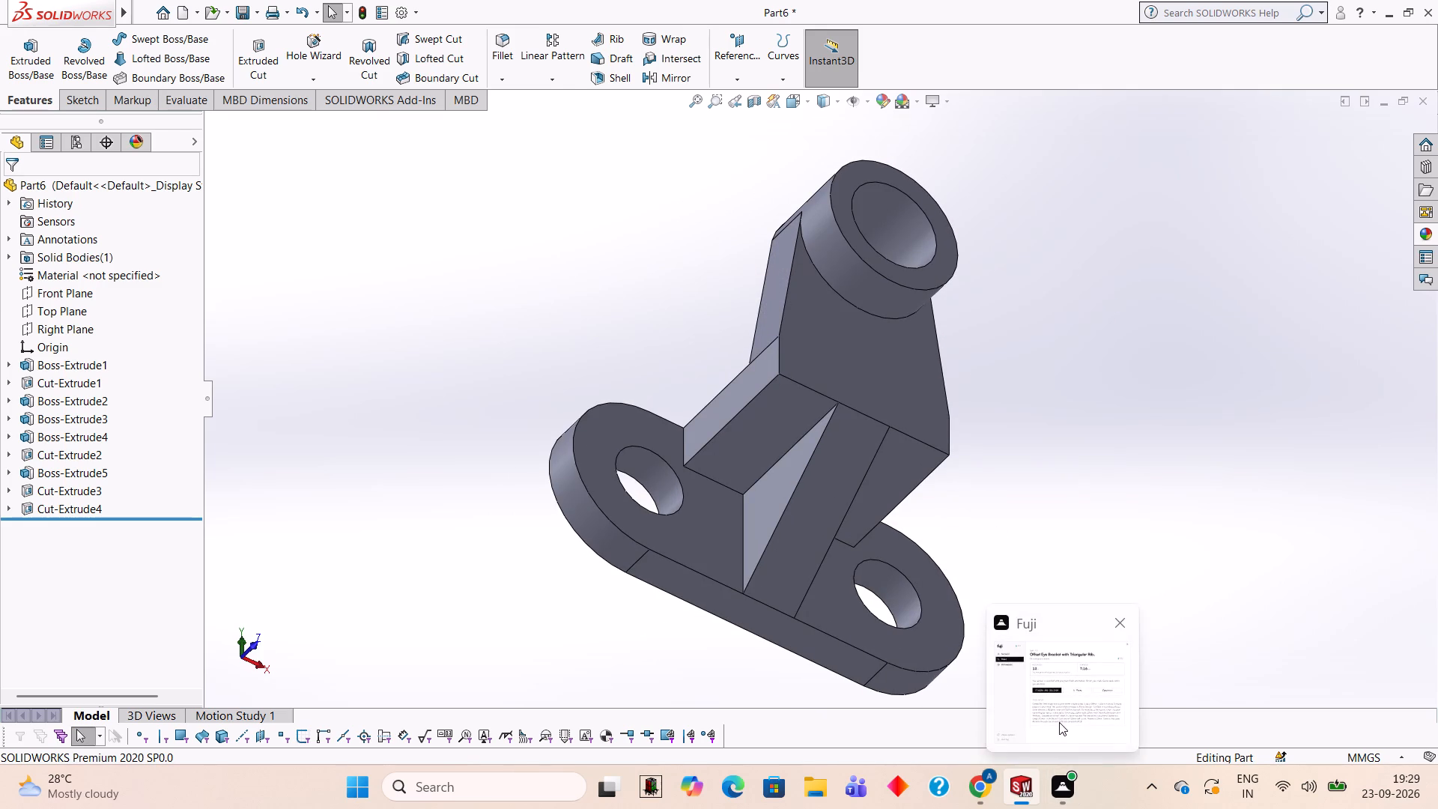
middle_click_drag(1032, 335, 1028, 224)
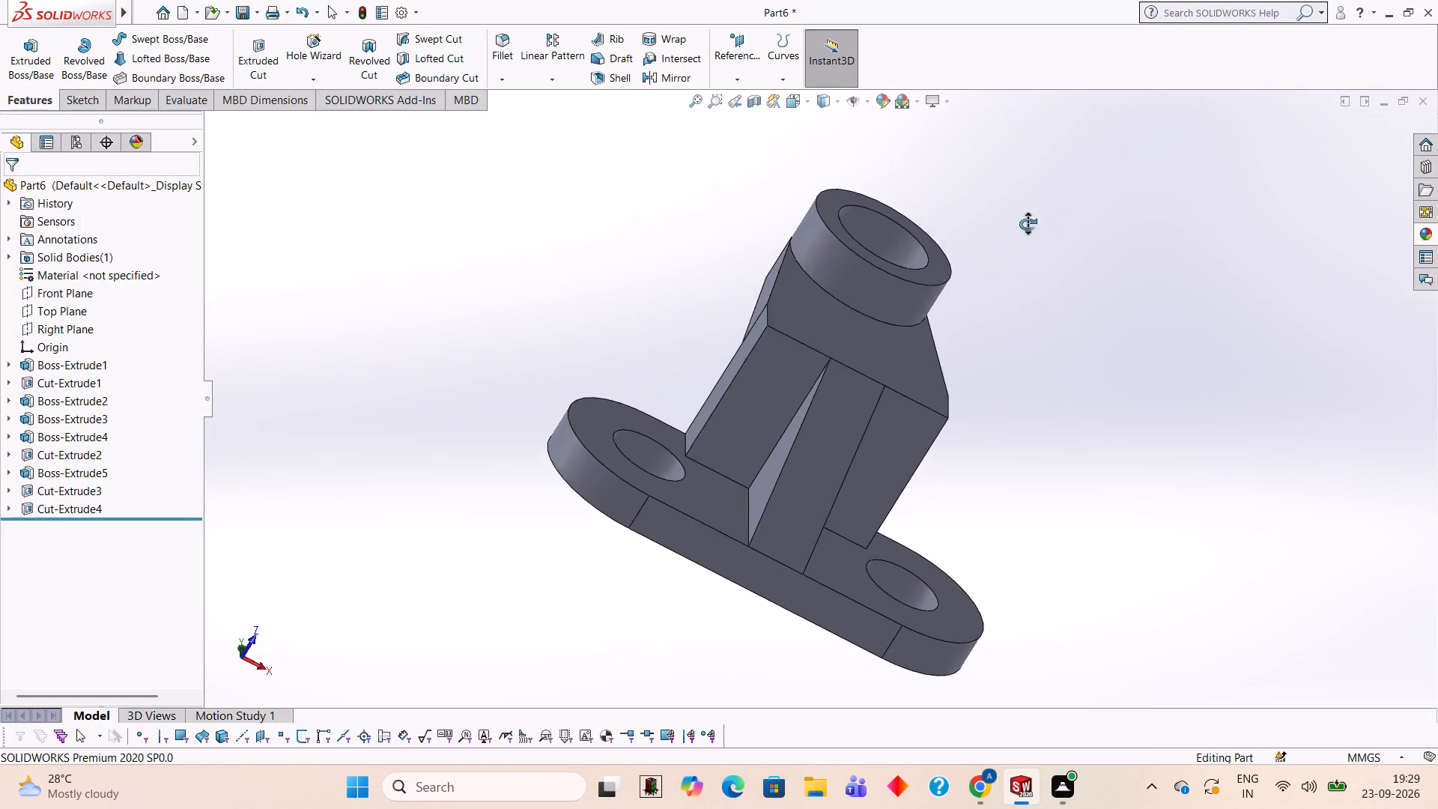
middle_click_drag(1028, 224, 961, 285)
scroll(965, 261, "up", 1)
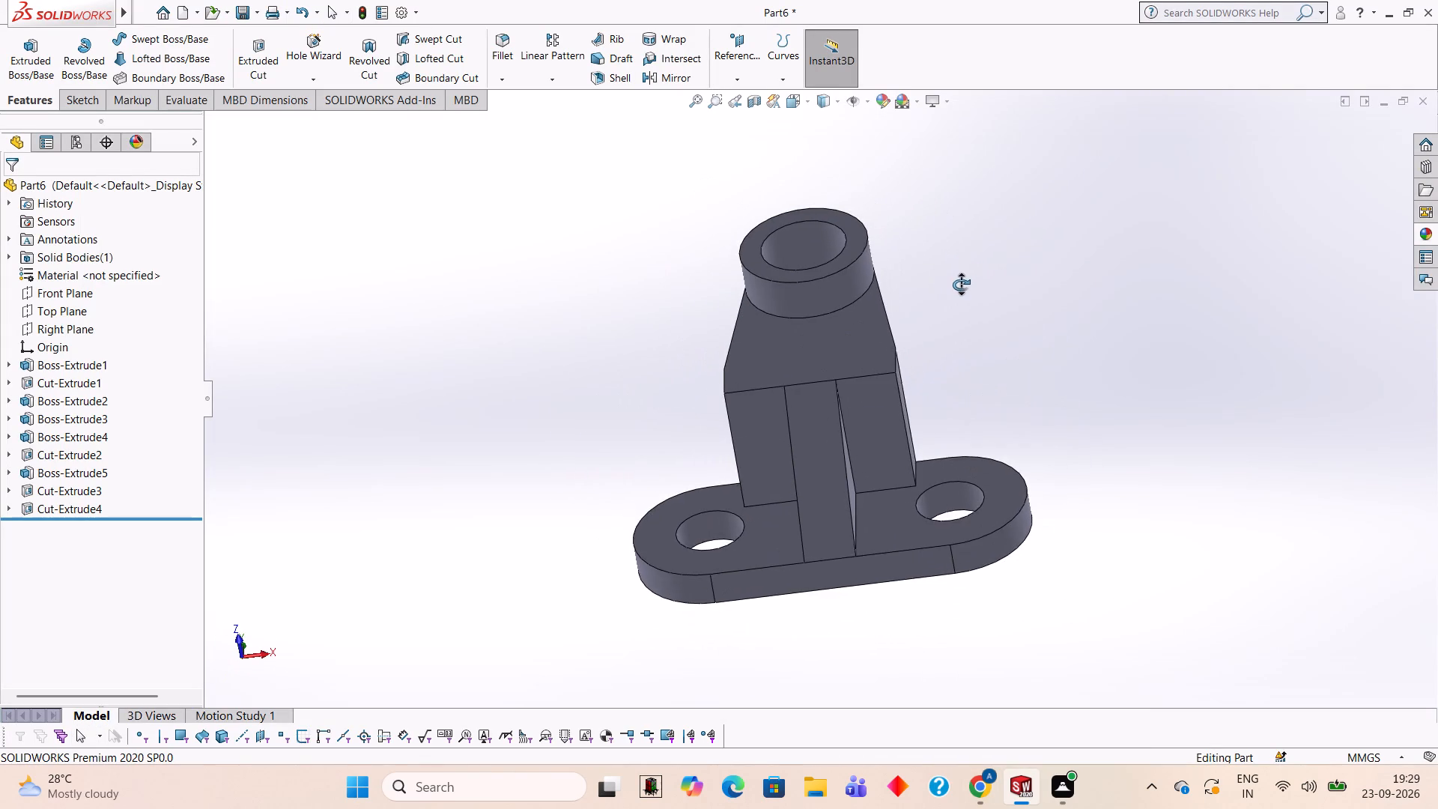
middle_click_drag(961, 285, 1043, 373)
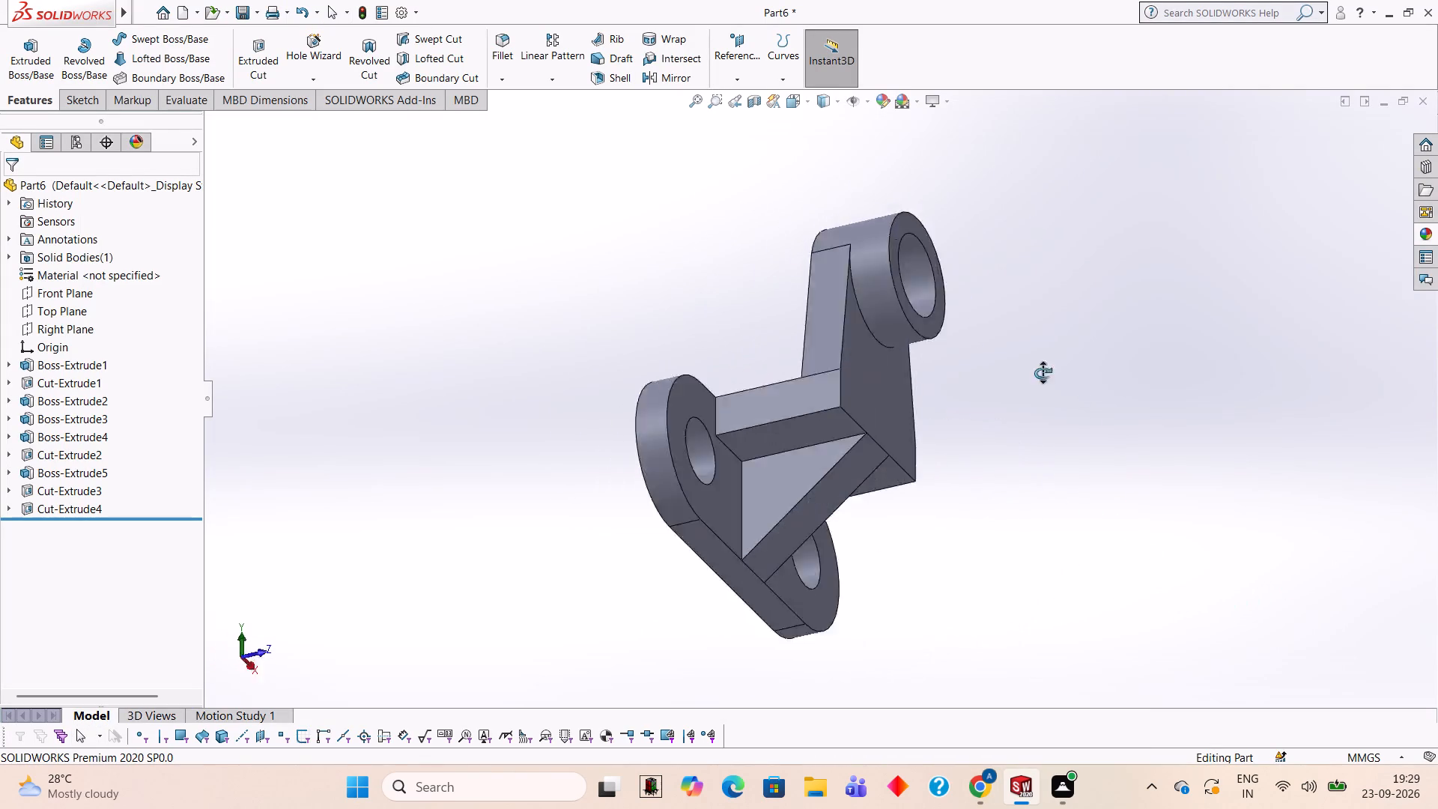
middle_click_drag(1043, 373, 875, 104)
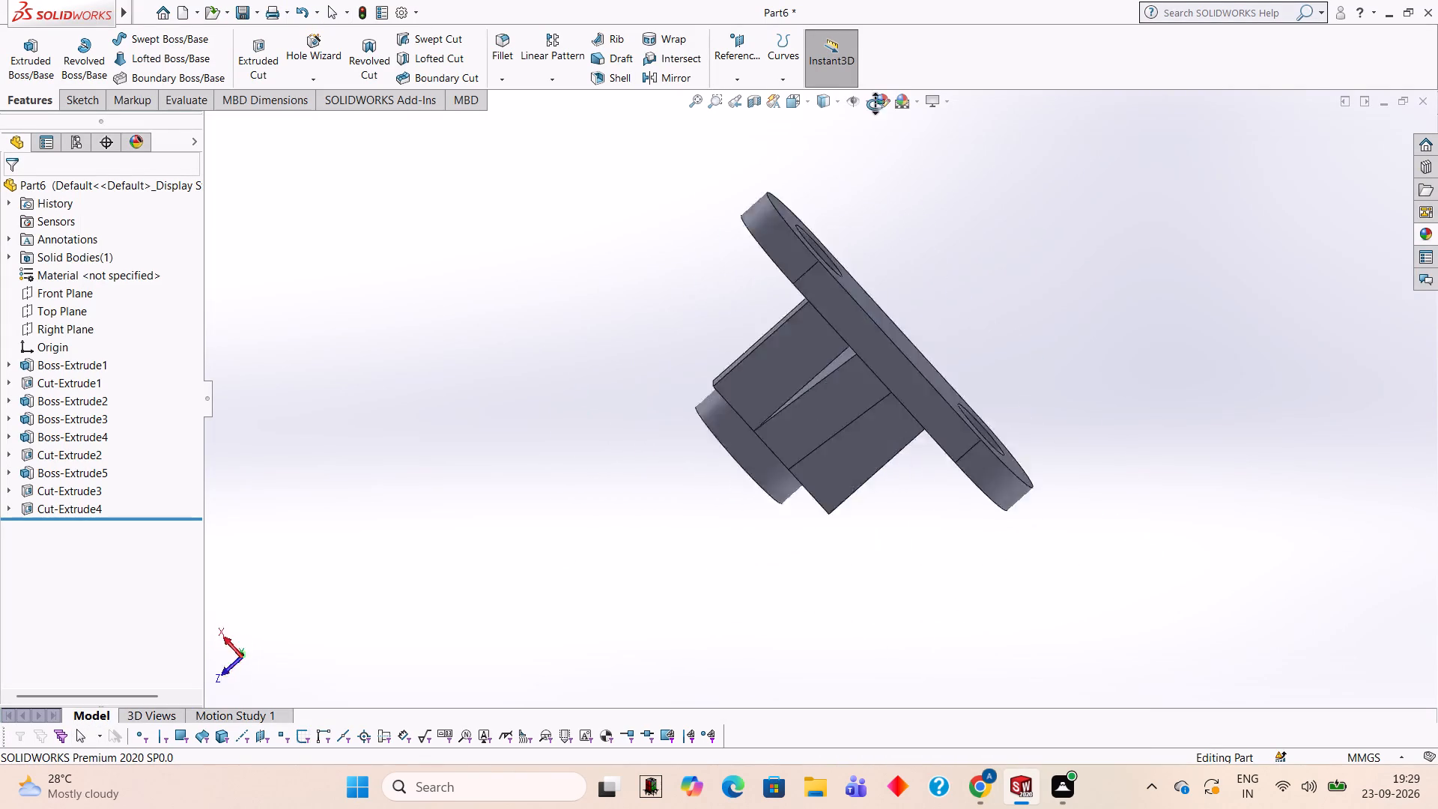
middle_click_drag(875, 104, 956, 187)
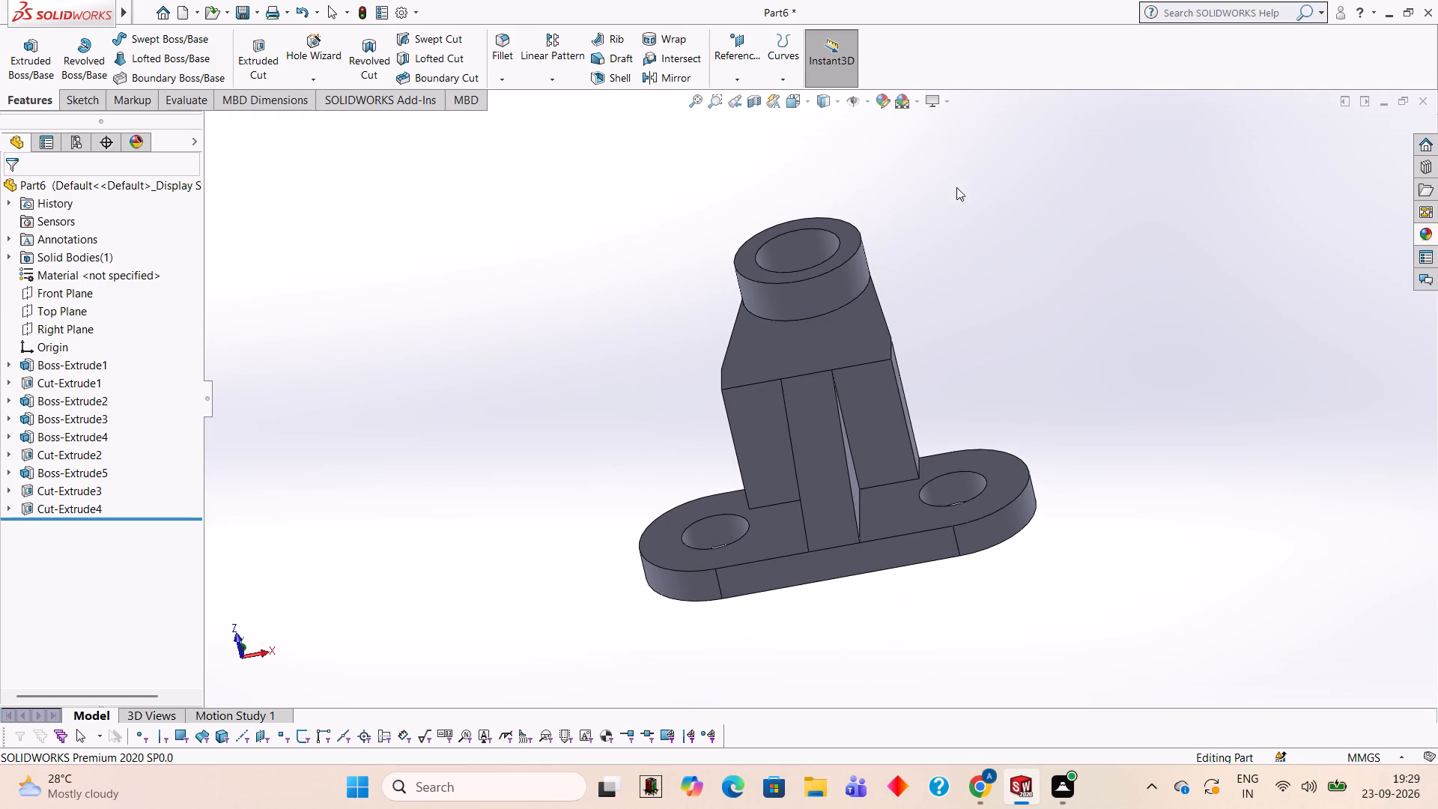
middle_click_drag(1098, 531, 1209, 623)
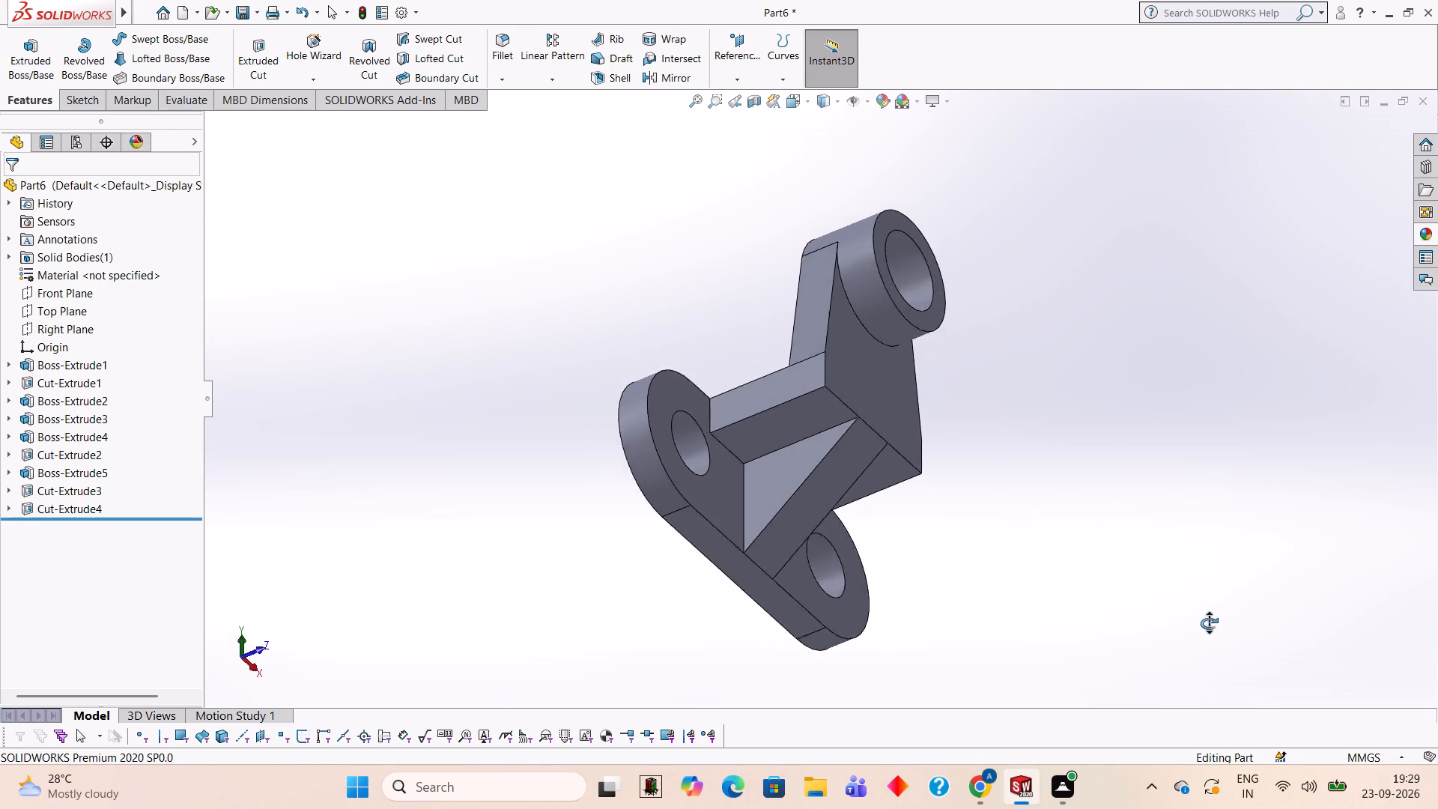
middle_click_drag(1209, 623, 1151, 507)
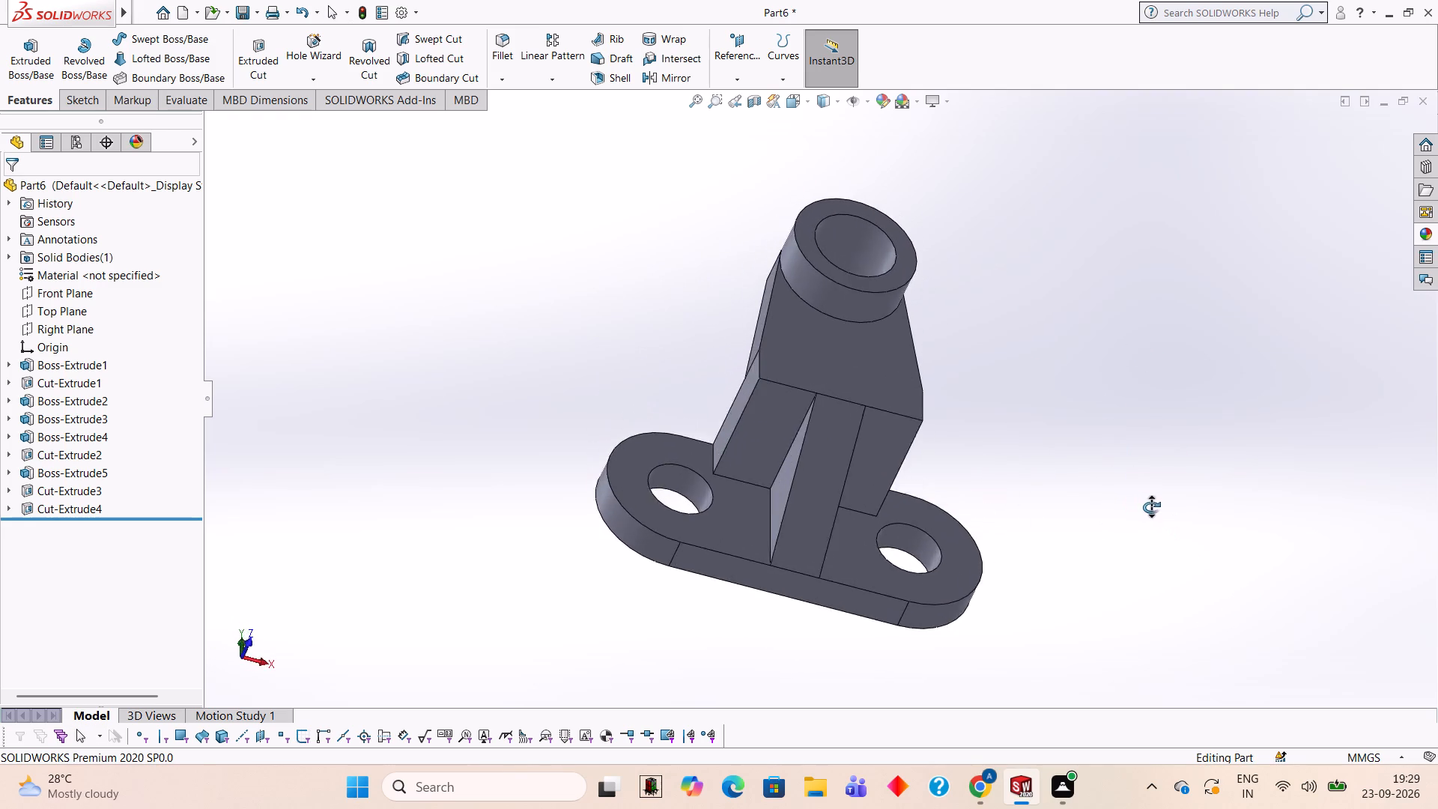
middle_click_drag(1151, 507, 1171, 511)
middle_click_drag(1108, 477, 1183, 599)
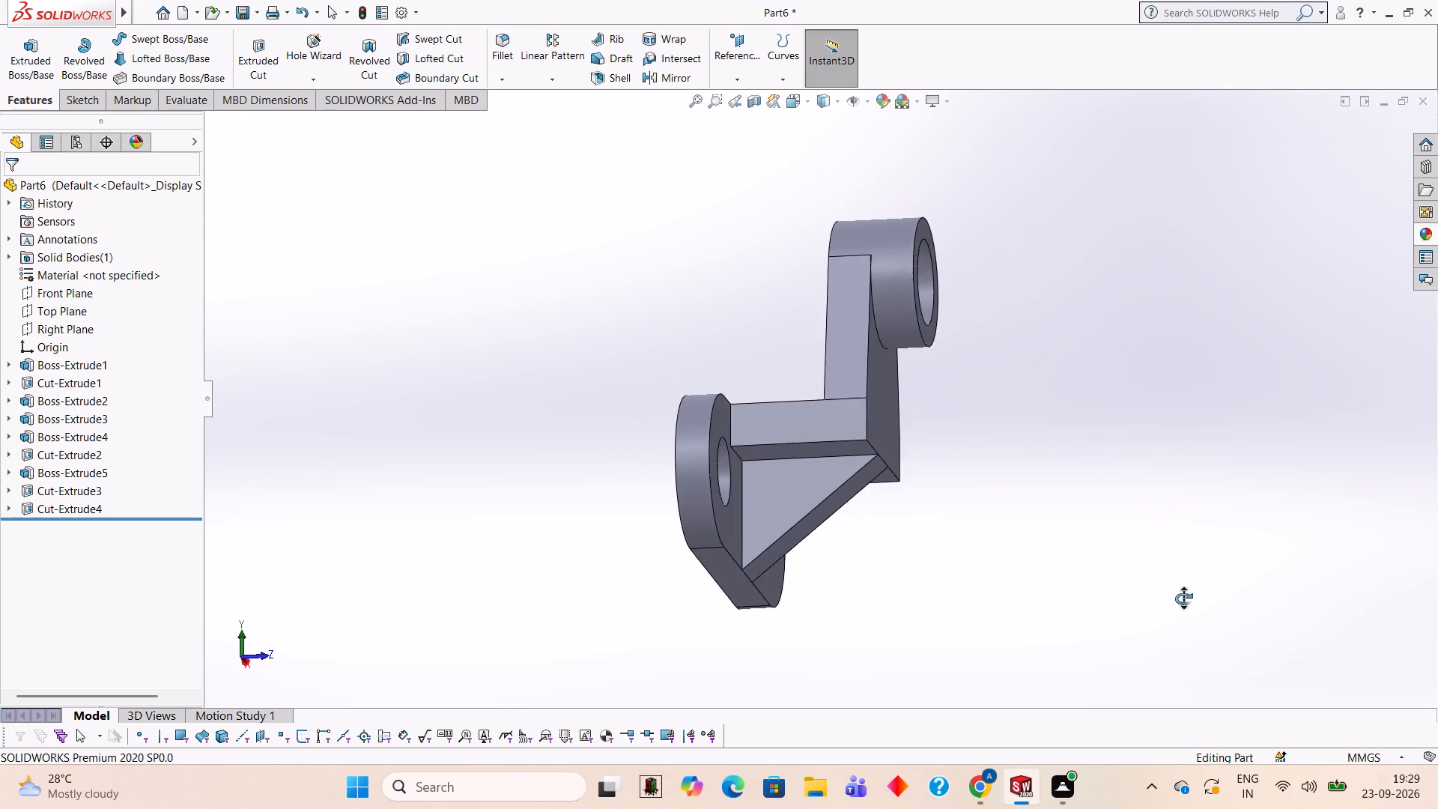
middle_click_drag(1183, 599, 1106, 539)
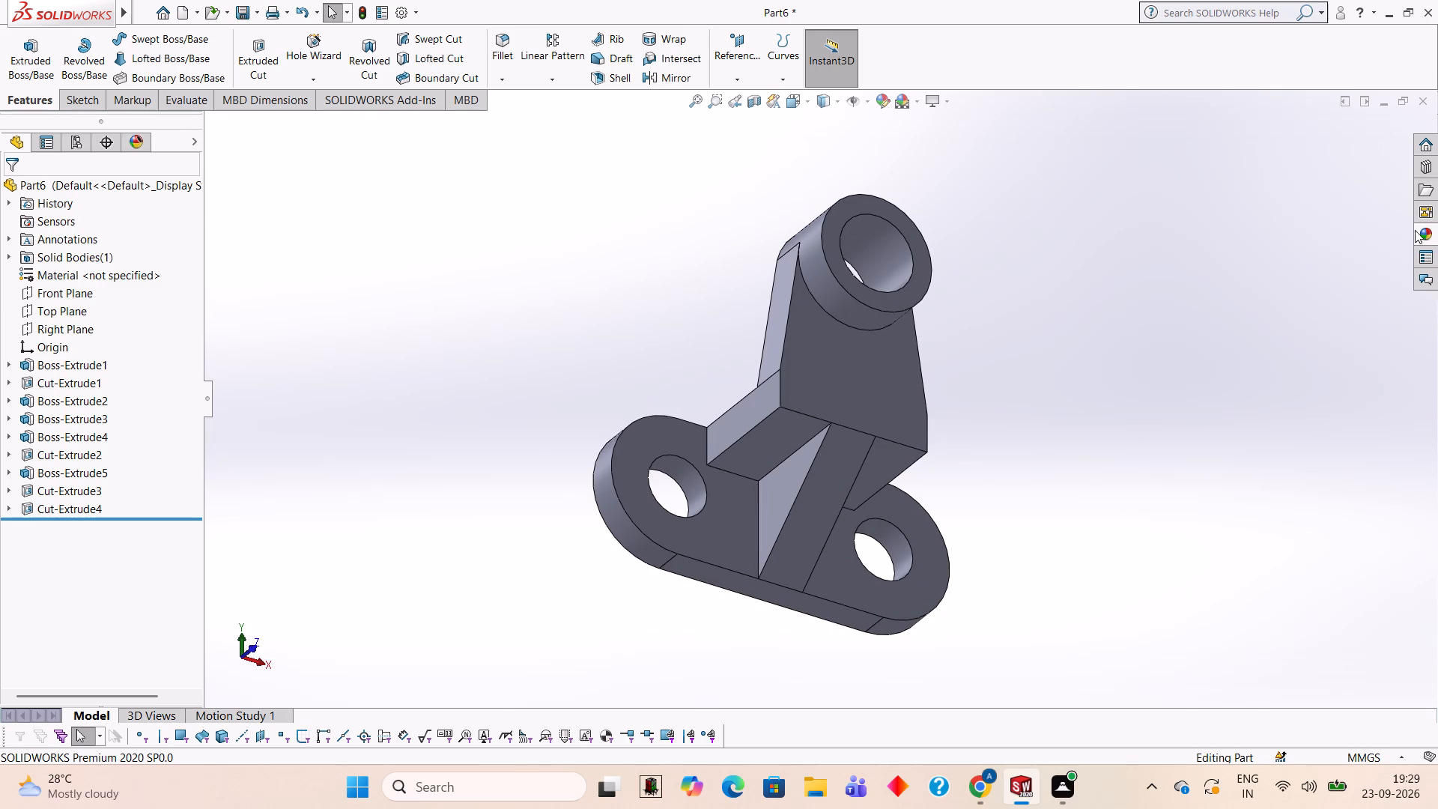
Apply the Red LED appearance to the entire bracket body.
left_click(1432, 236)
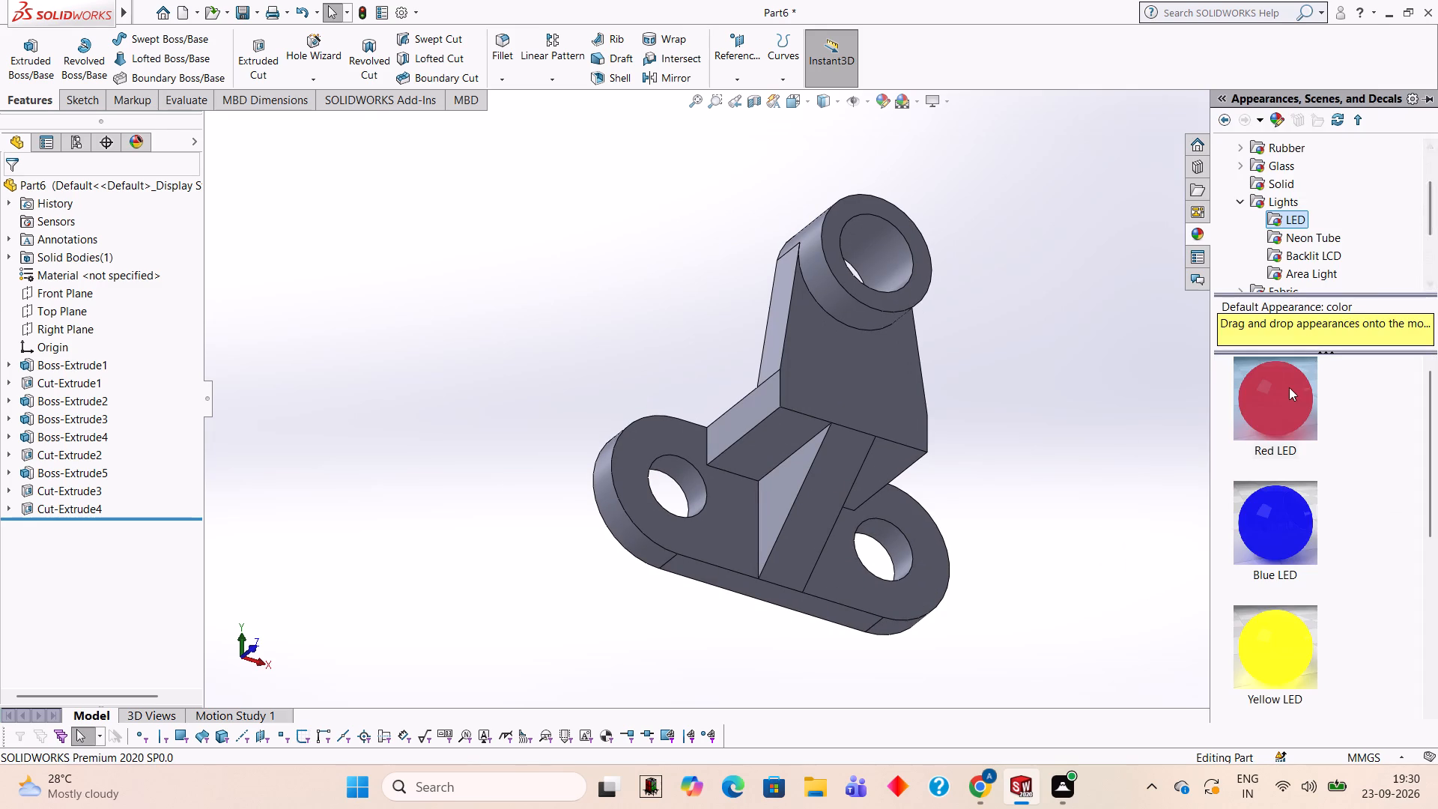
left_click_drag(1287, 392, 879, 394)
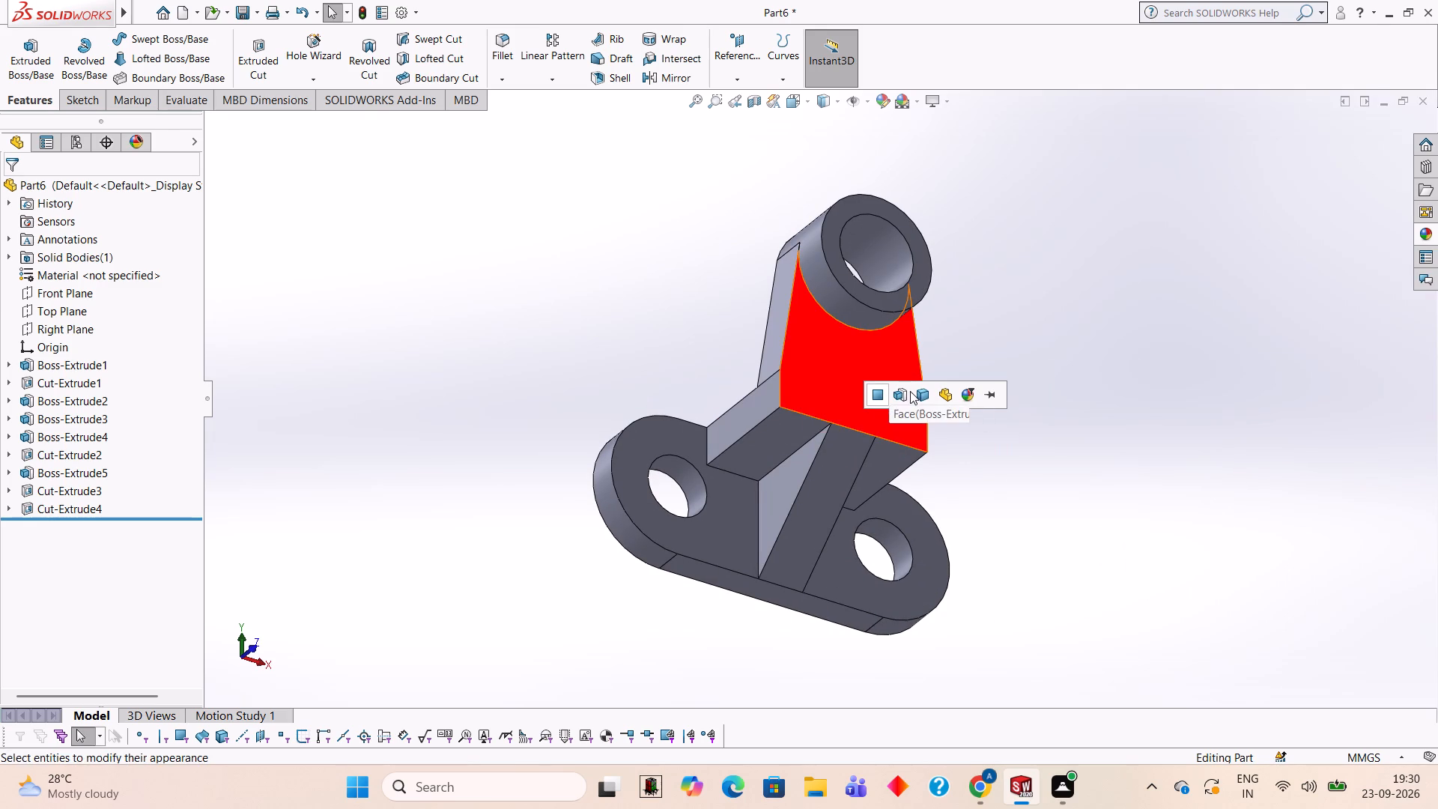
left_click(922, 390)
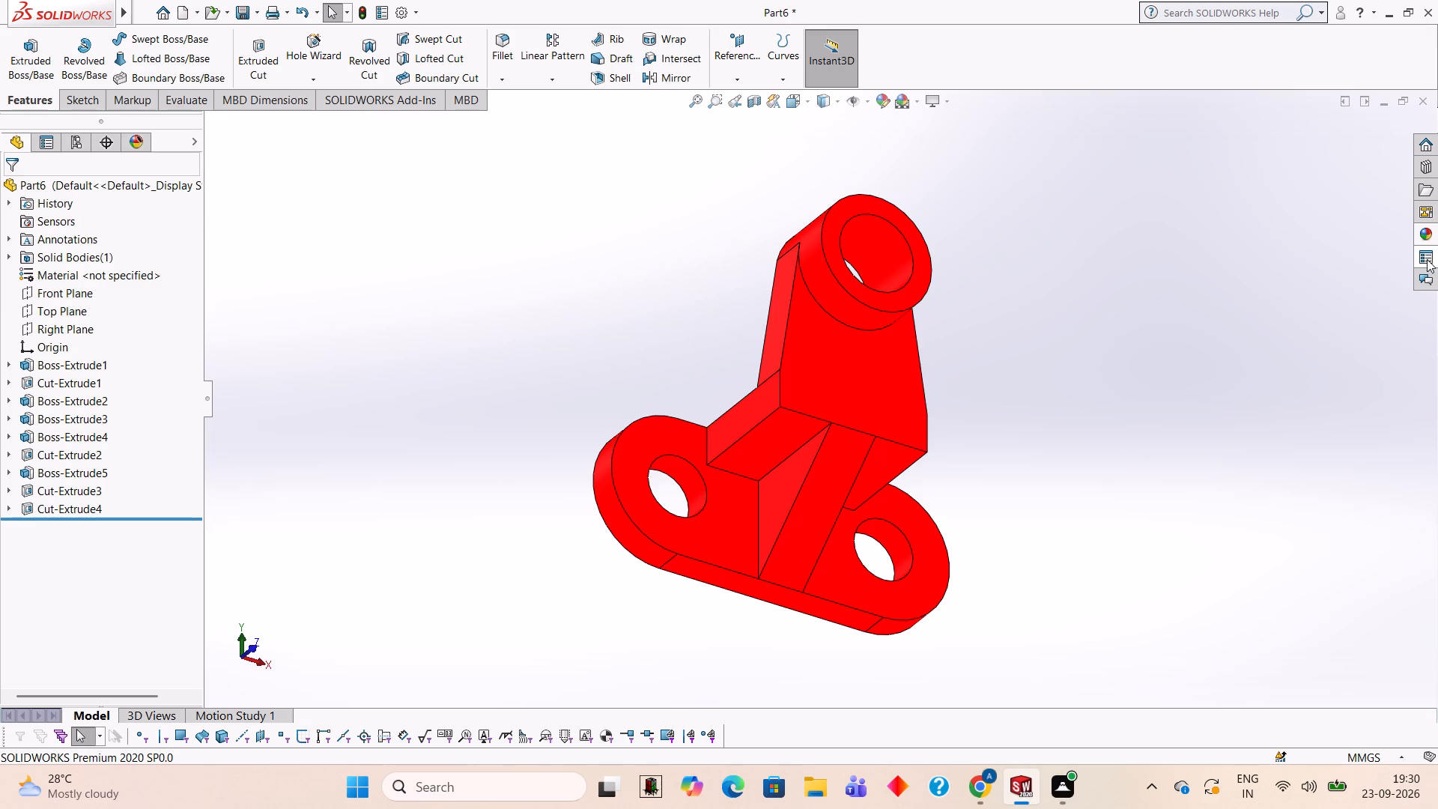
Apply the Yellow LED appearance to the rib's extrude feature, picked on its sloping face.
left_click(1423, 236)
left_click_drag(1275, 659, 810, 501)
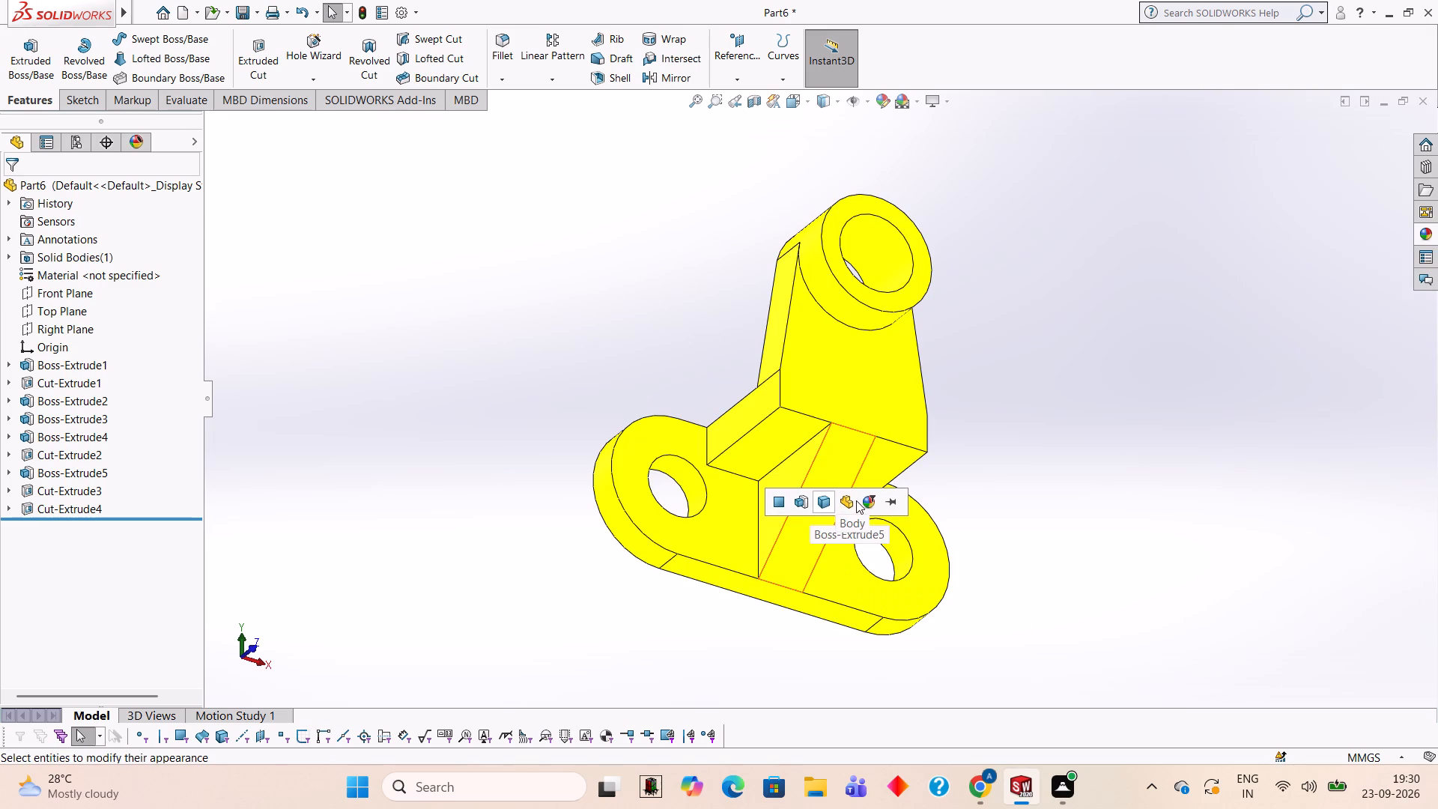
left_click(794, 496)
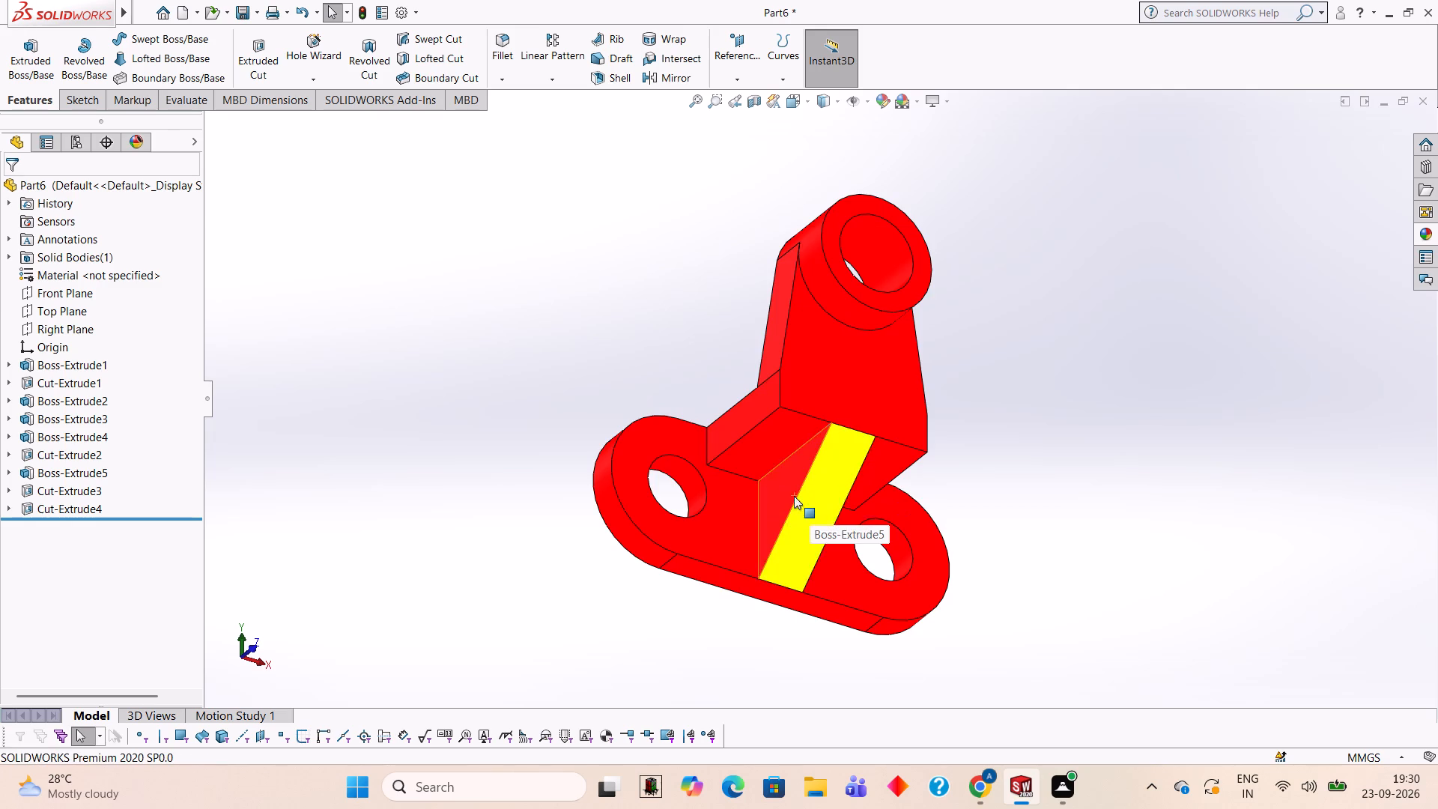
Apply the Yellow LED appearance to both triangular side faces of the rib, as individual faces only.
middle_click_drag(1002, 378, 1080, 426)
scroll(982, 439, "down", 1)
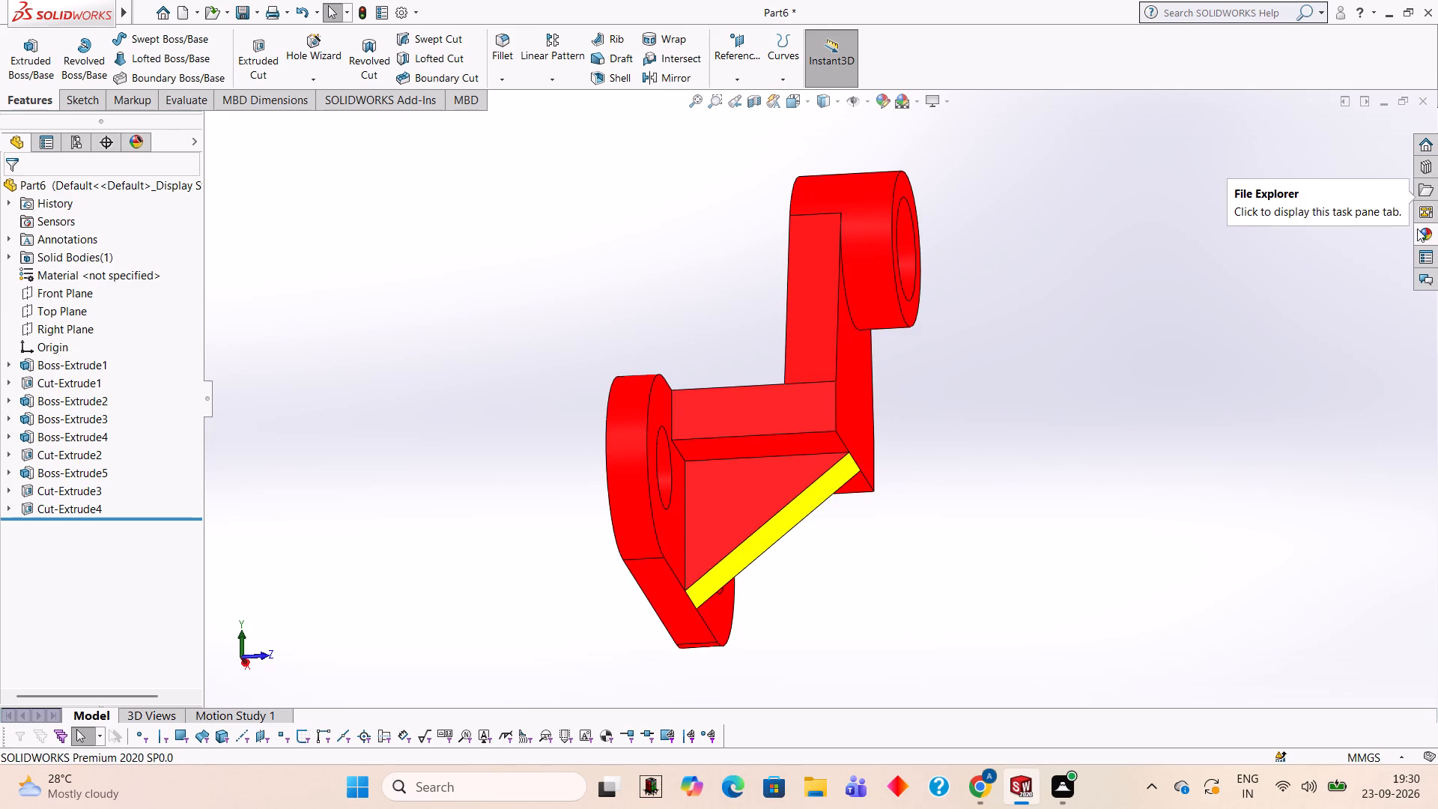
left_click(1432, 231)
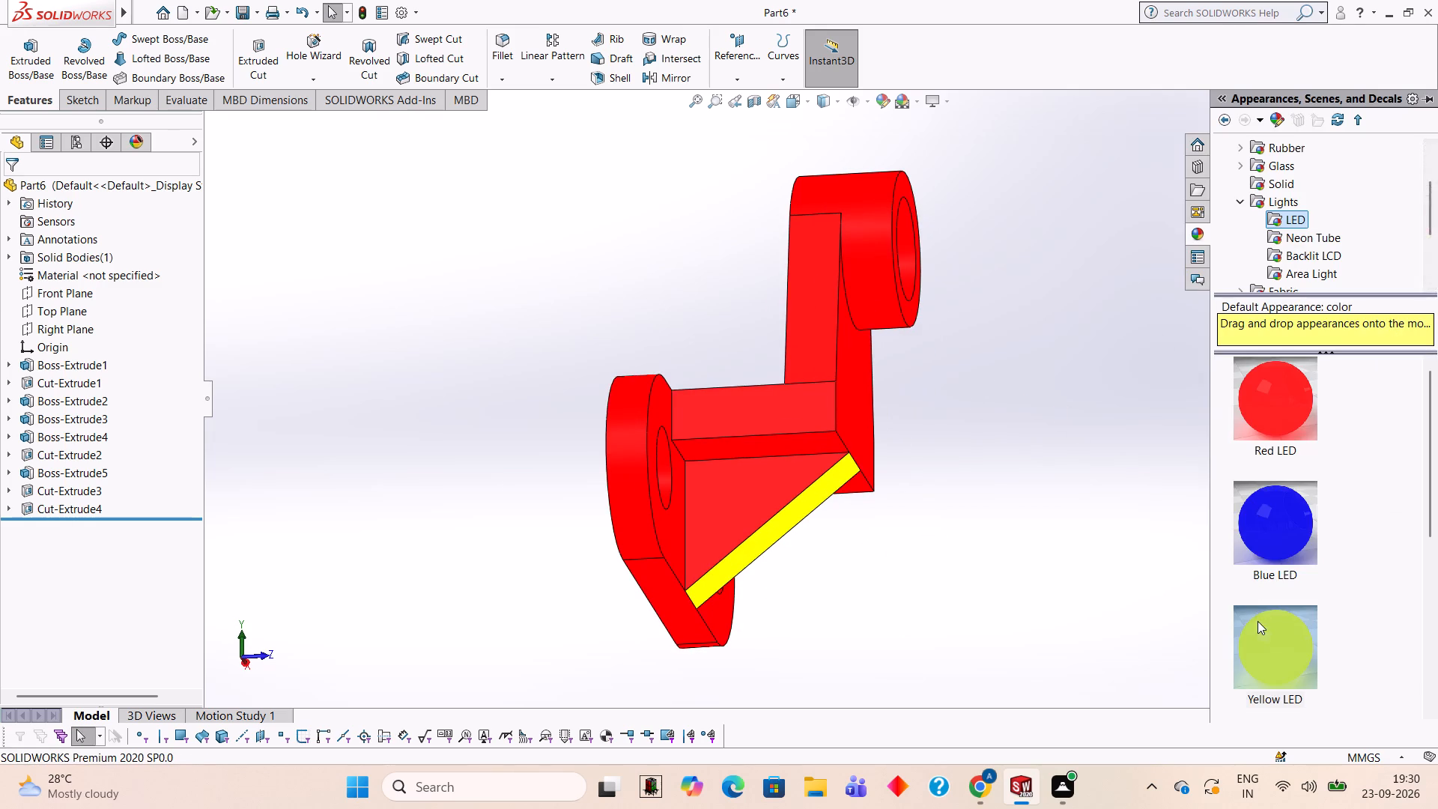
left_click_drag(1258, 622, 719, 485)
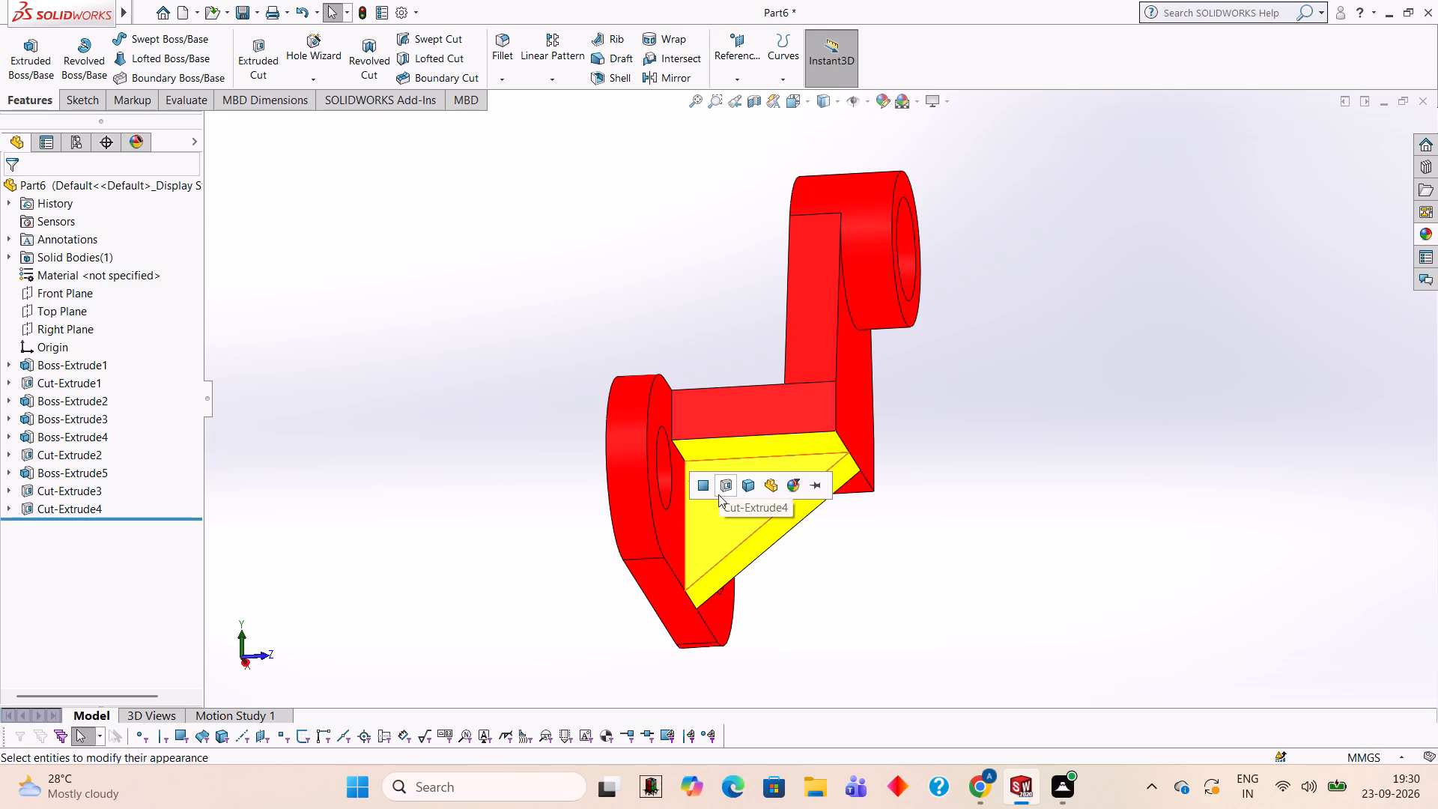
left_click(706, 485)
middle_click_drag(996, 473, 965, 476)
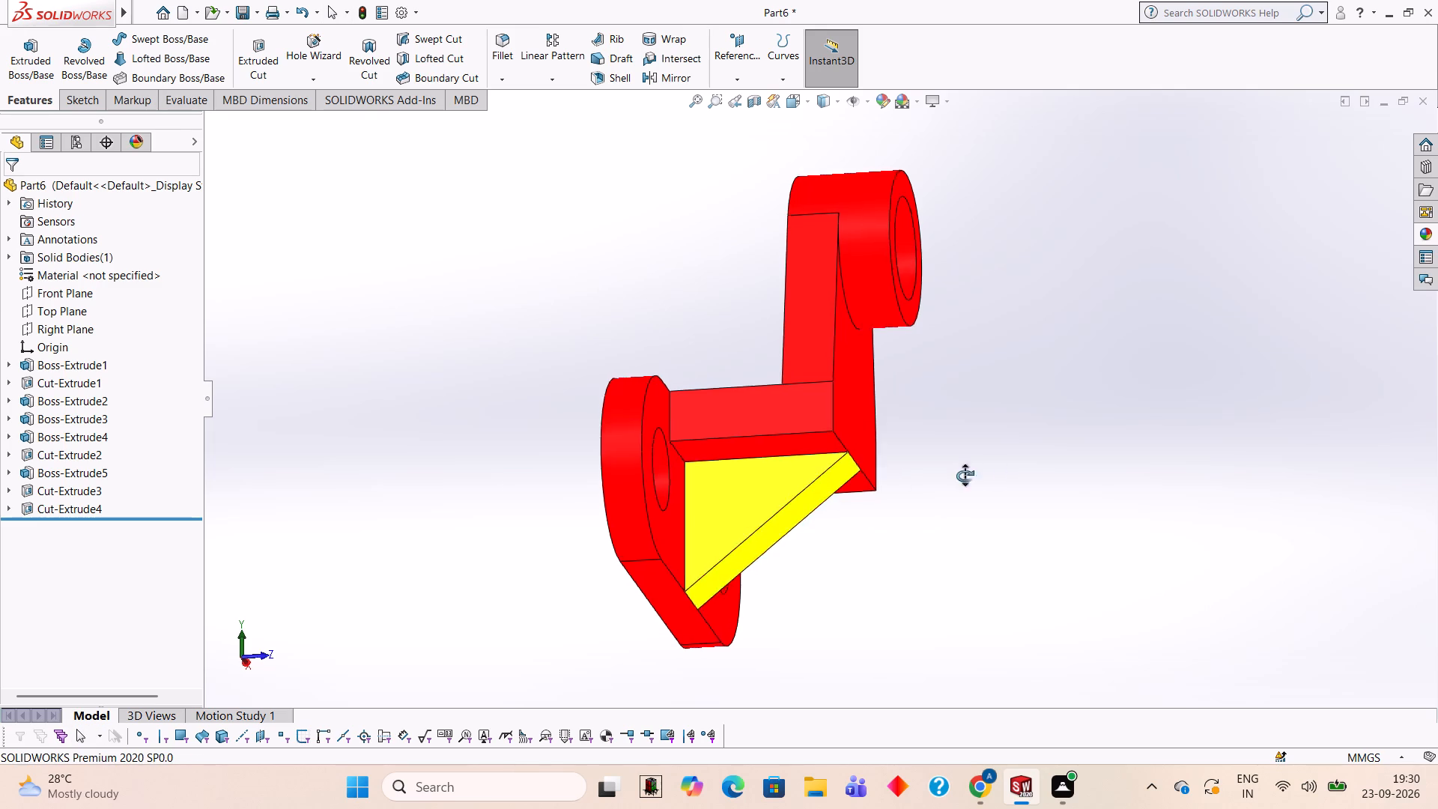
middle_click_drag(965, 476, 760, 503)
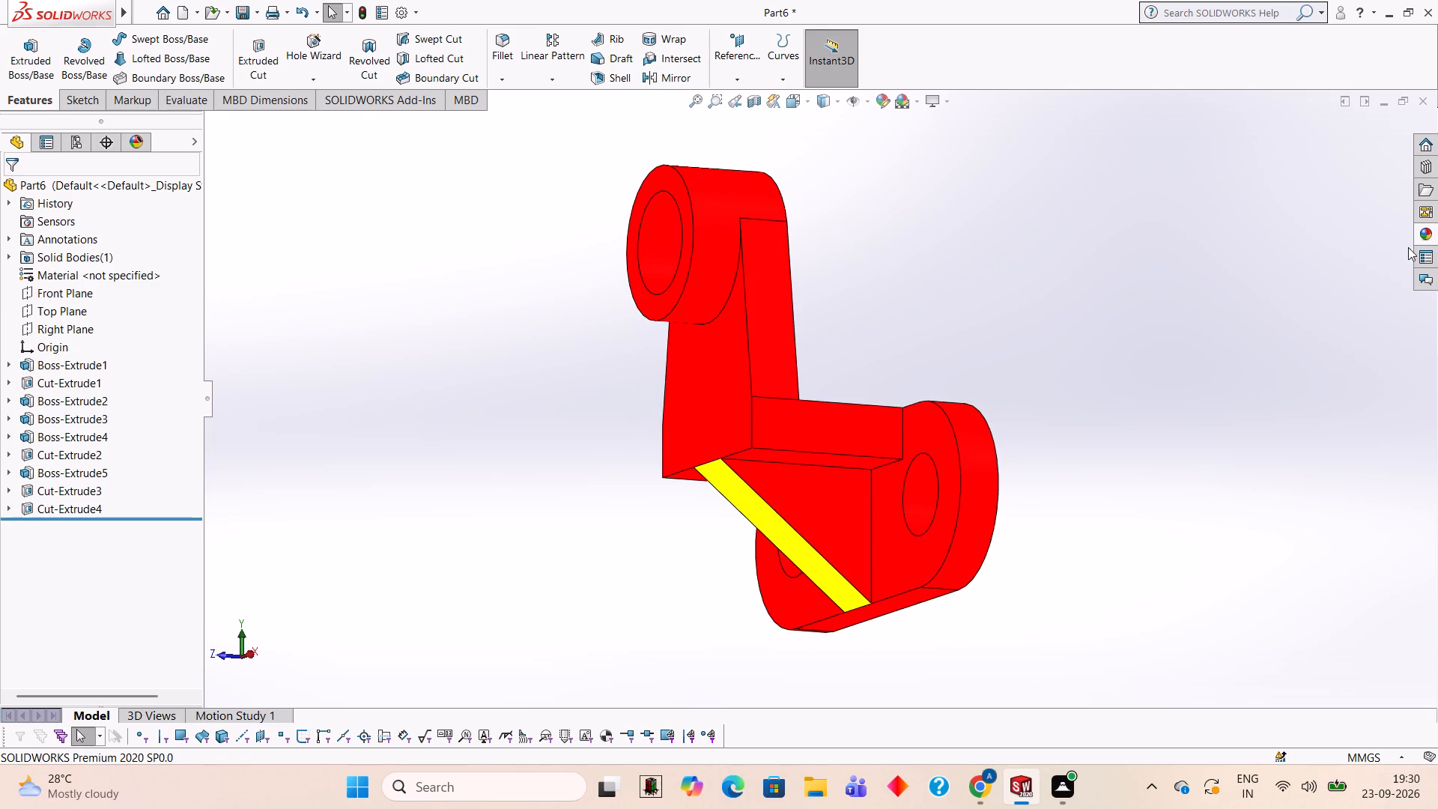
left_click(1430, 226)
left_click_drag(1273, 640, 882, 509)
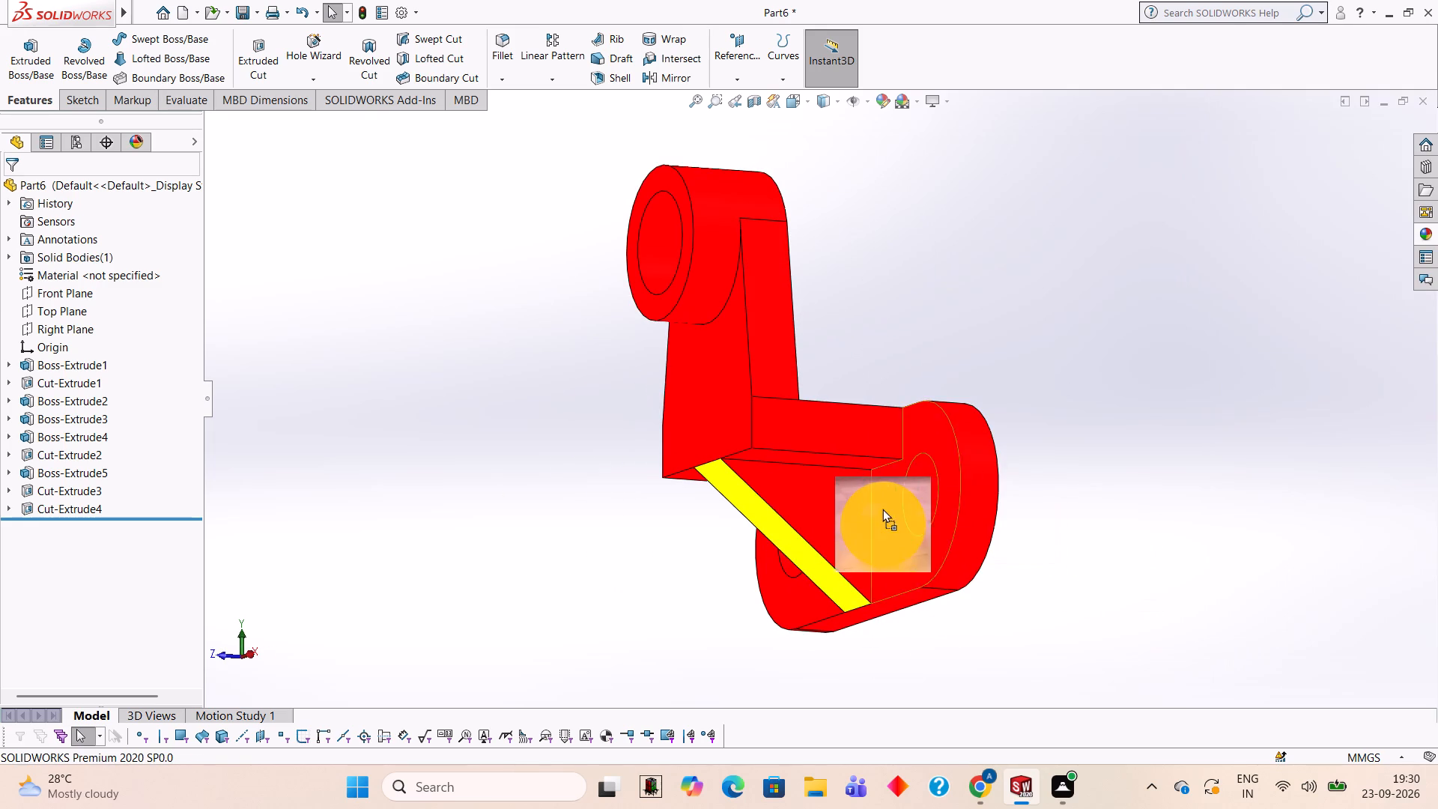
left_click_drag(882, 509, 820, 506)
left_click(820, 506)
Apply the Blue LED appearance to the lug's outer cylindrical face and its front ring face only.
middle_click_drag(1065, 473, 1114, 436)
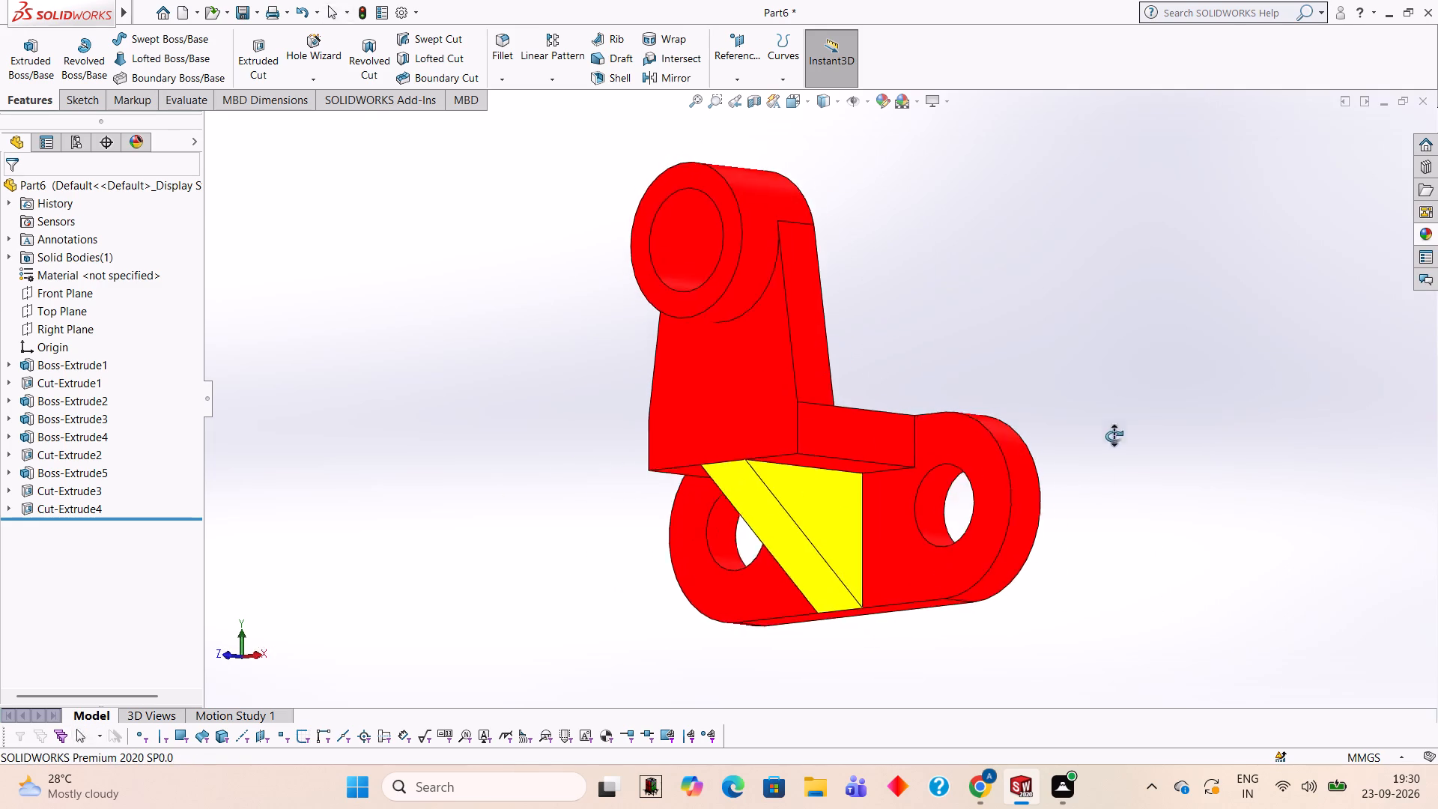
middle_click_drag(1114, 436, 1172, 366)
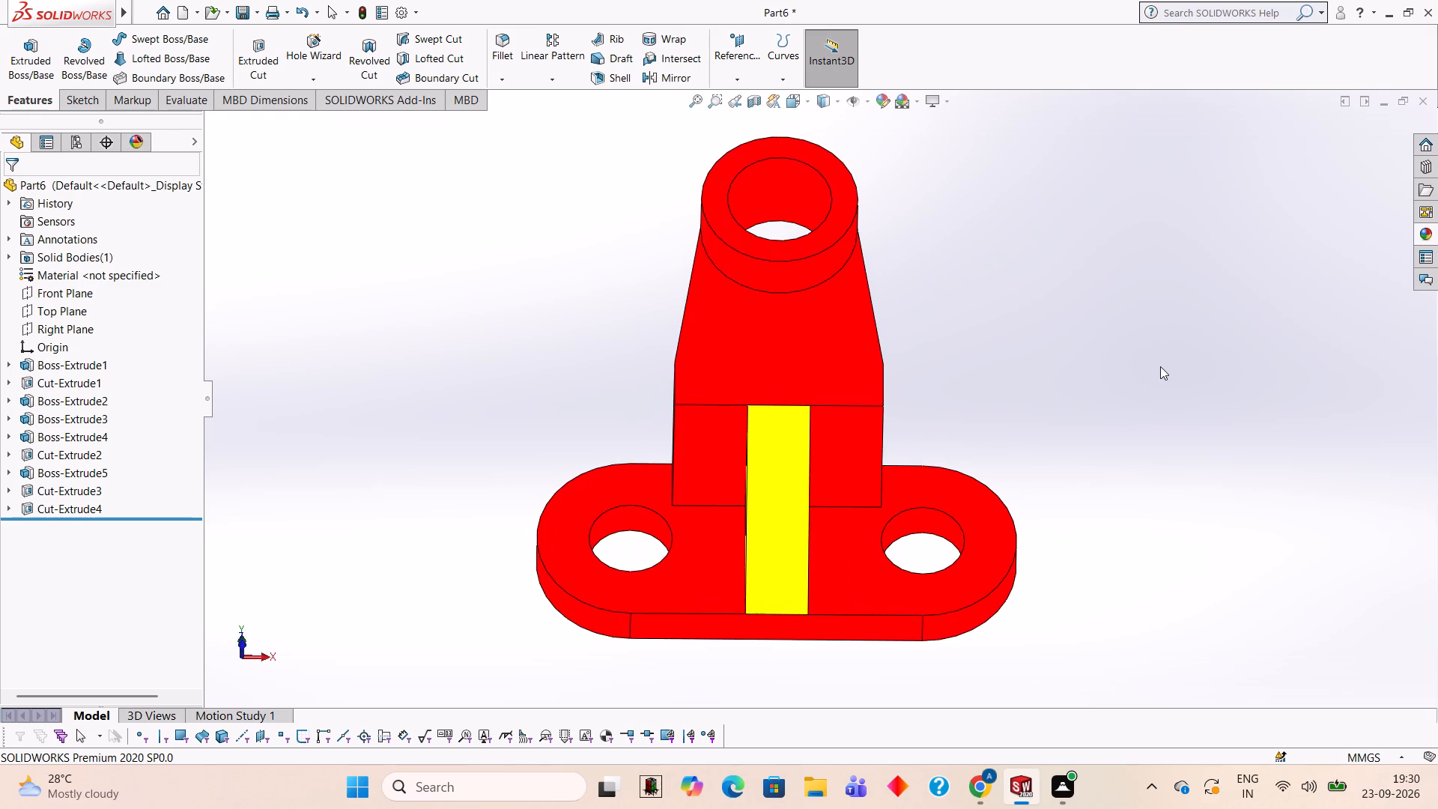
middle_click_drag(1013, 243, 1078, 510)
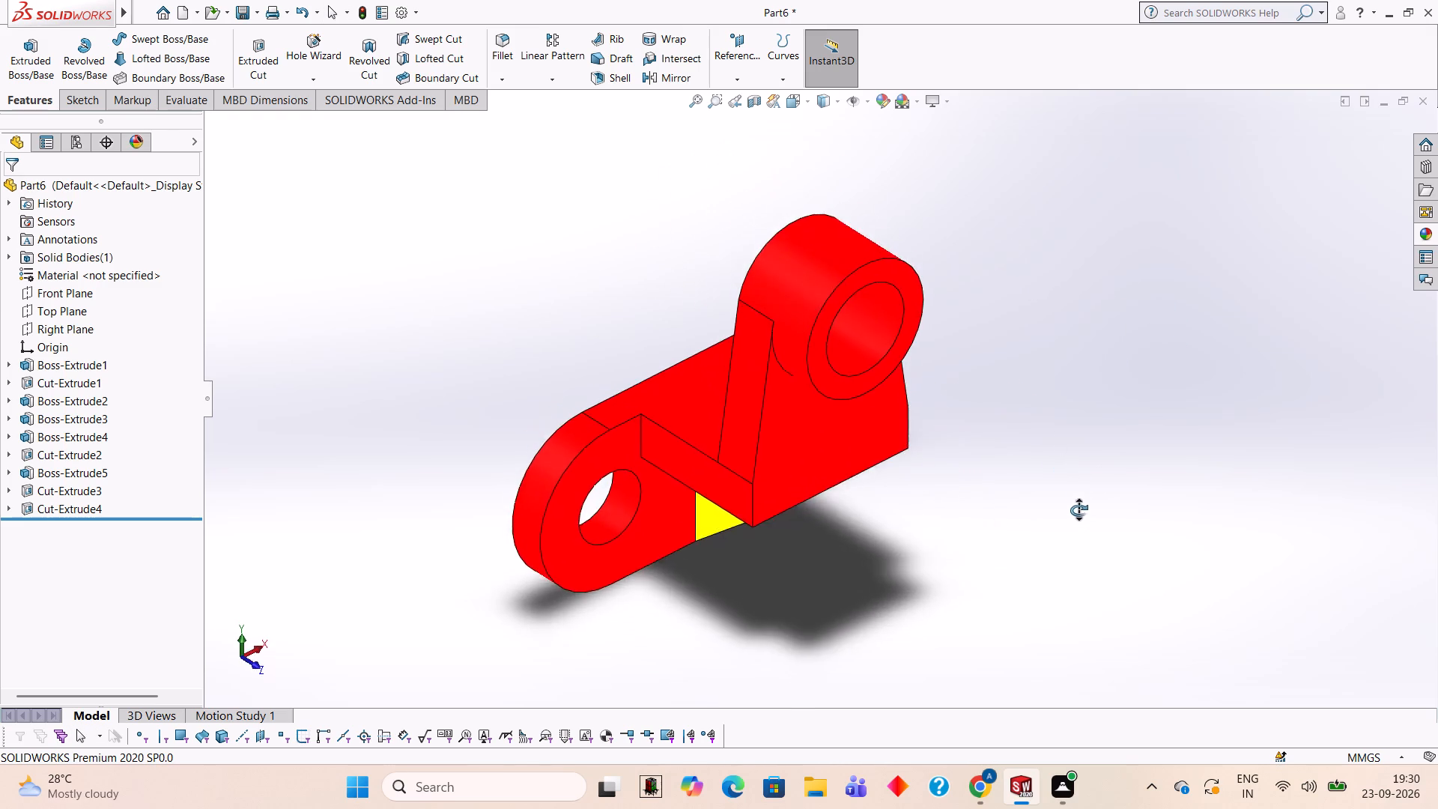
middle_click_drag(1078, 510, 1090, 463)
left_click(1427, 227)
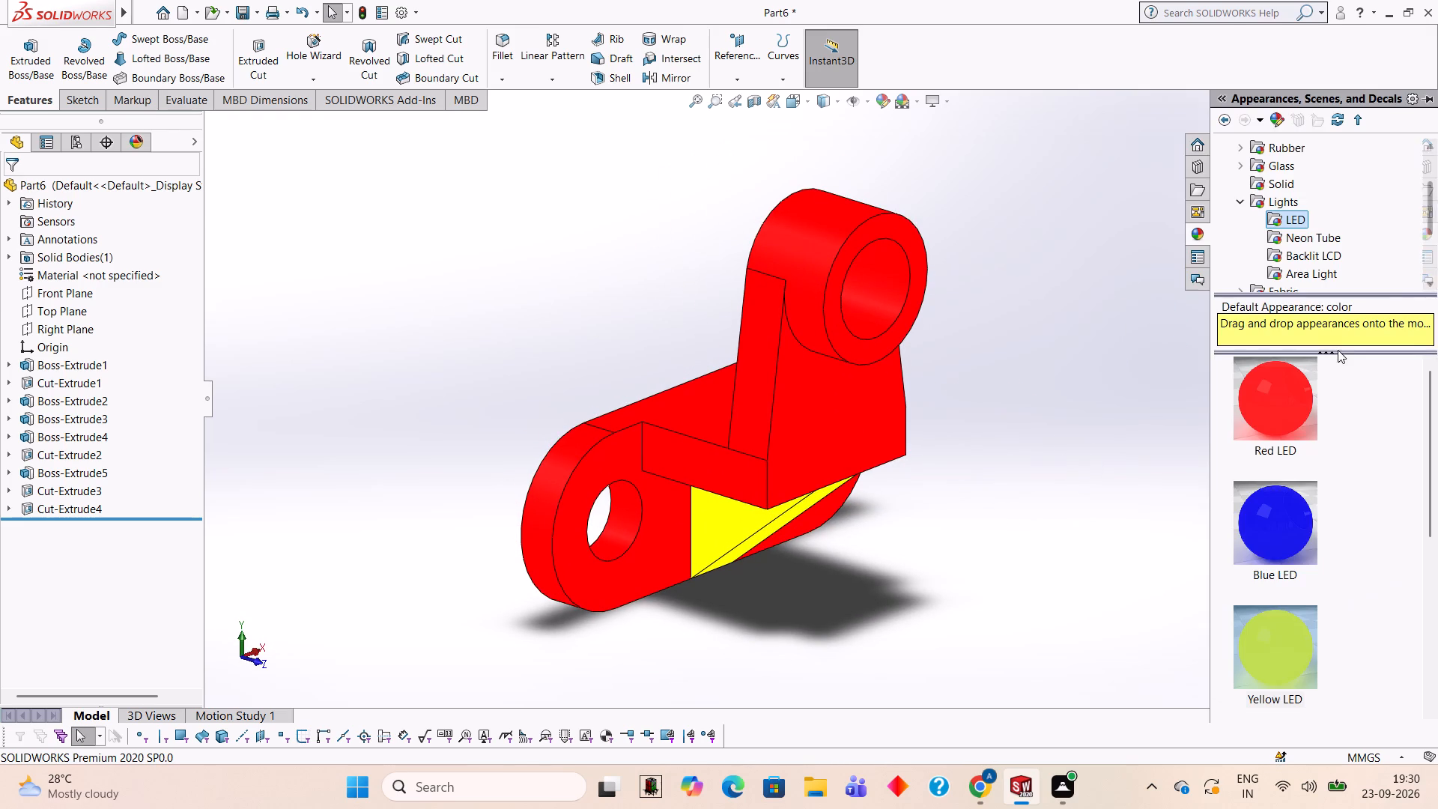
left_click_drag(1275, 530, 820, 283)
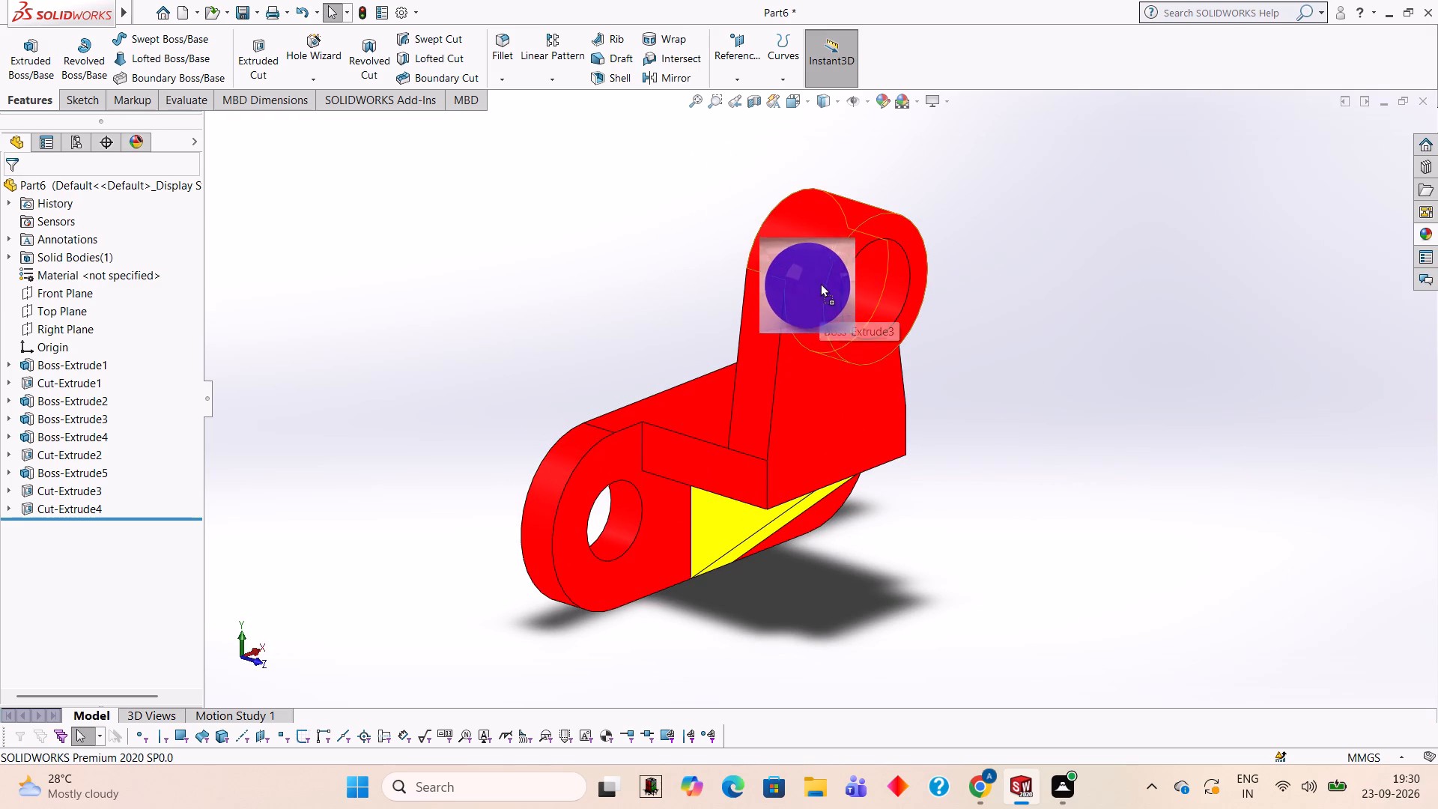
left_click_drag(820, 283, 836, 225)
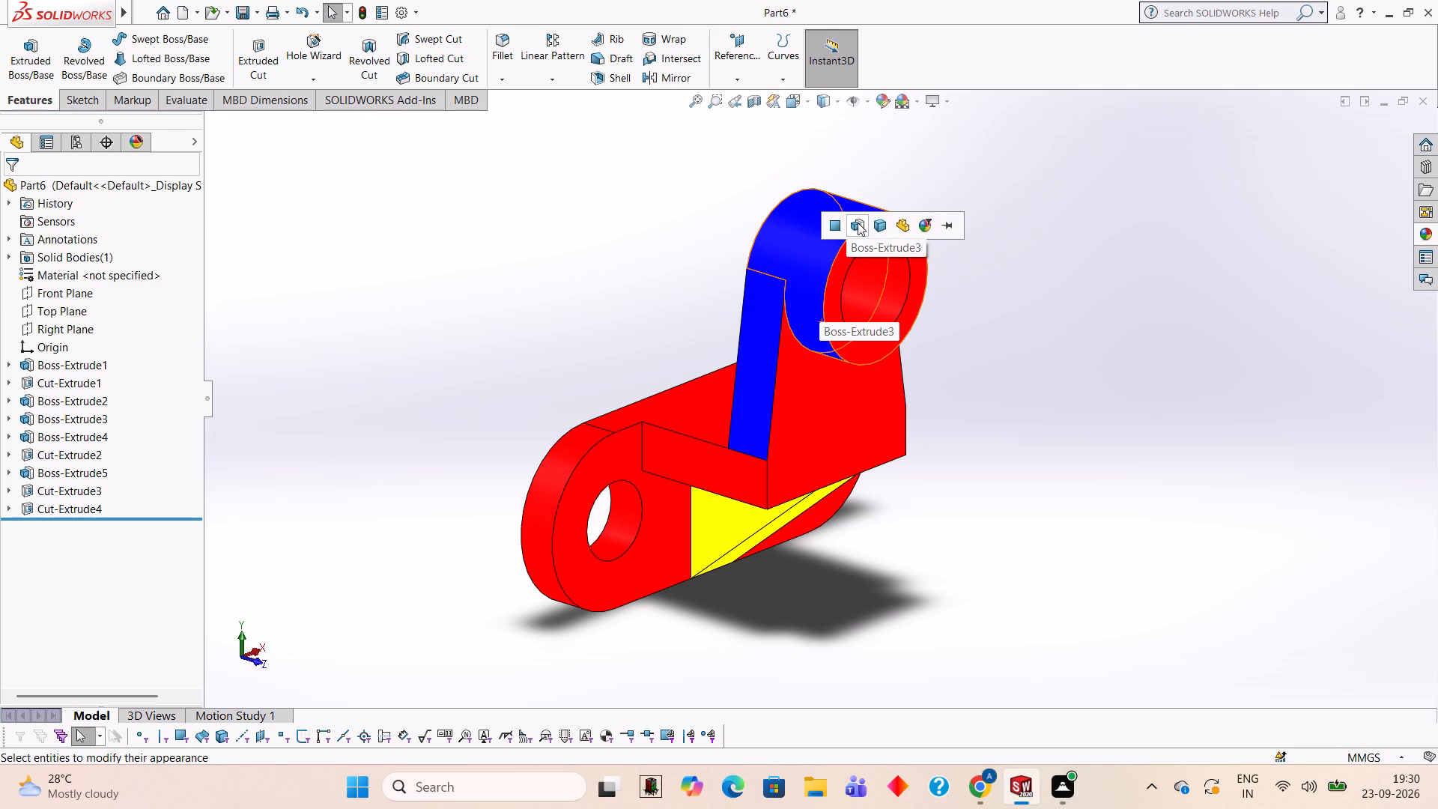
left_click(834, 225)
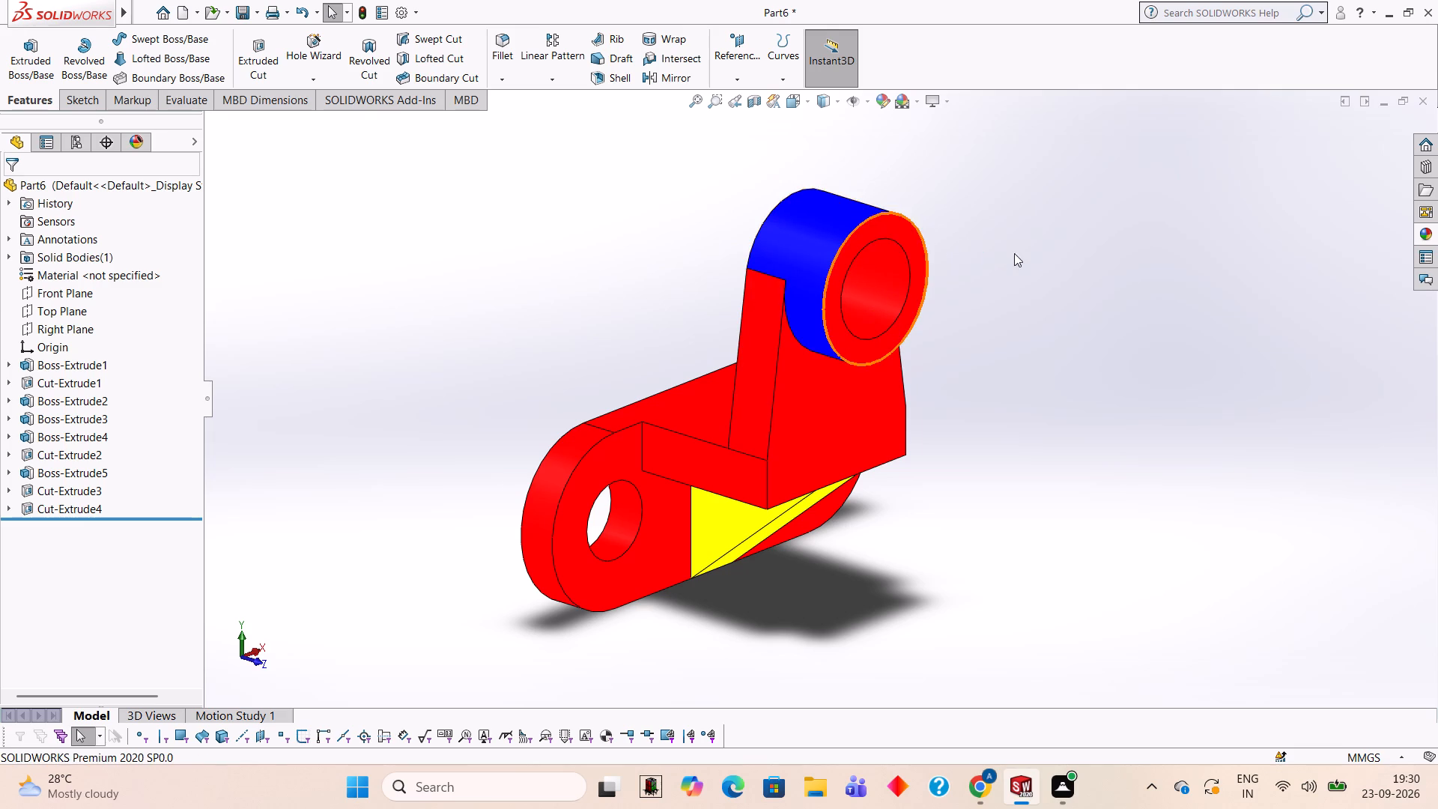
middle_click_drag(1046, 265, 994, 222)
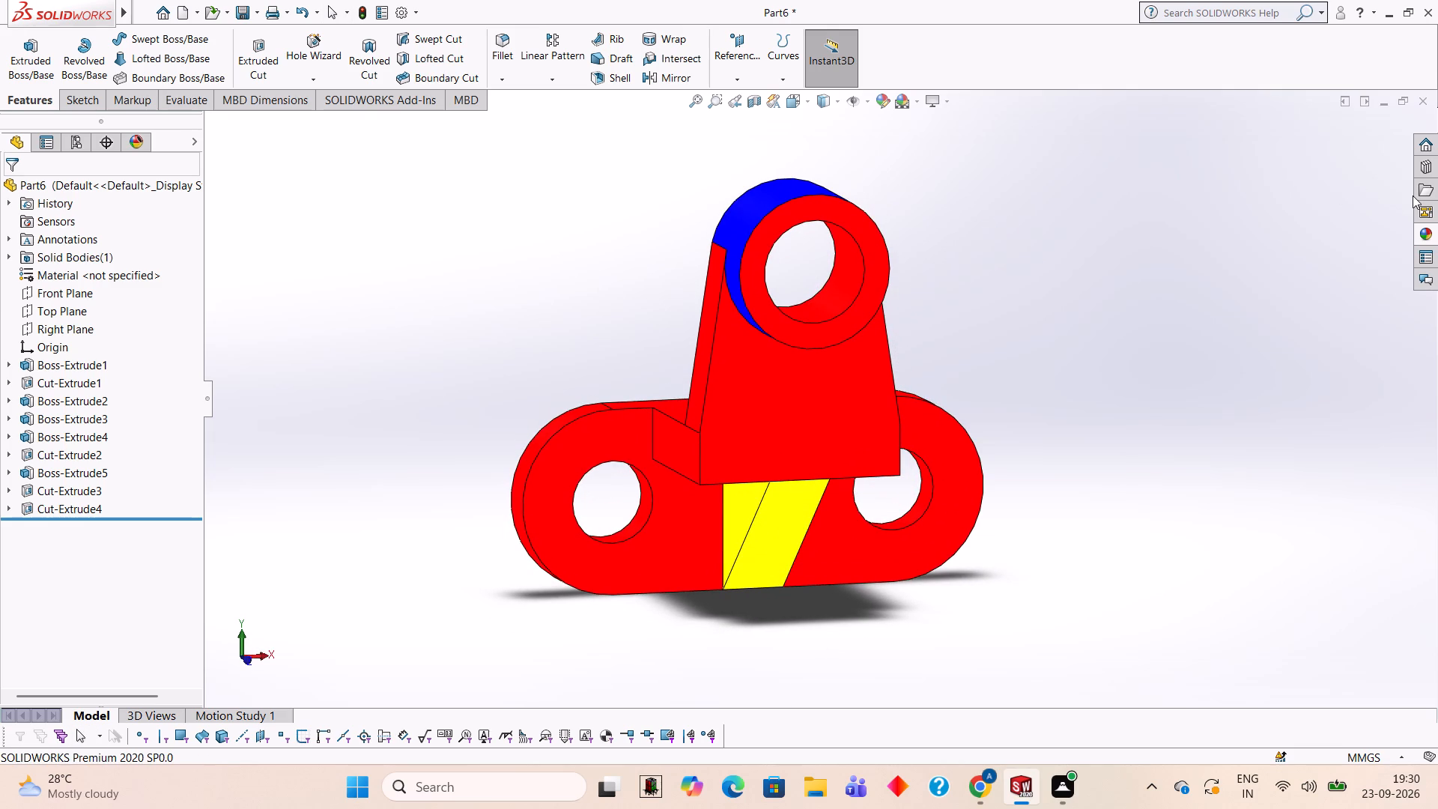
left_click(1422, 228)
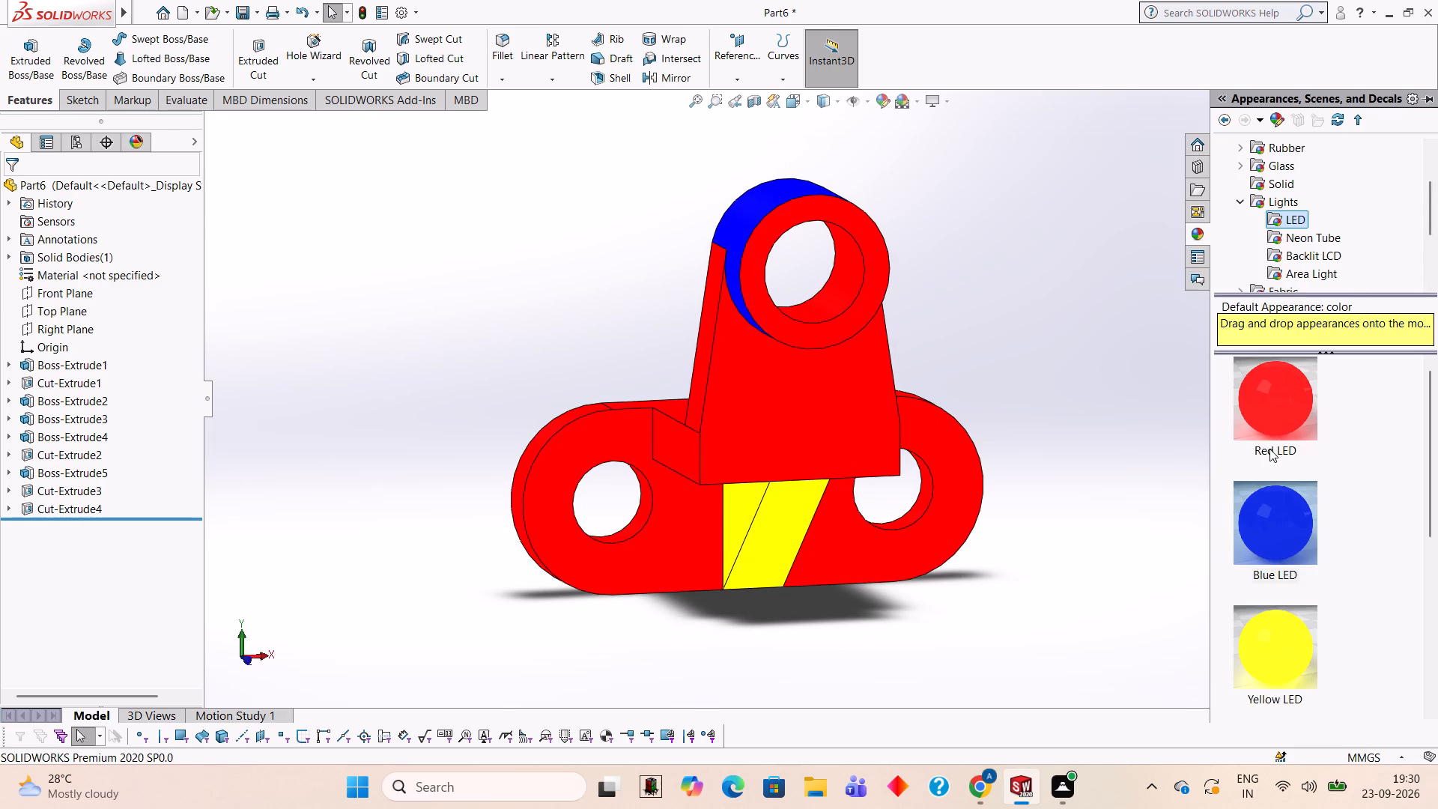
left_click_drag(1272, 510, 877, 233)
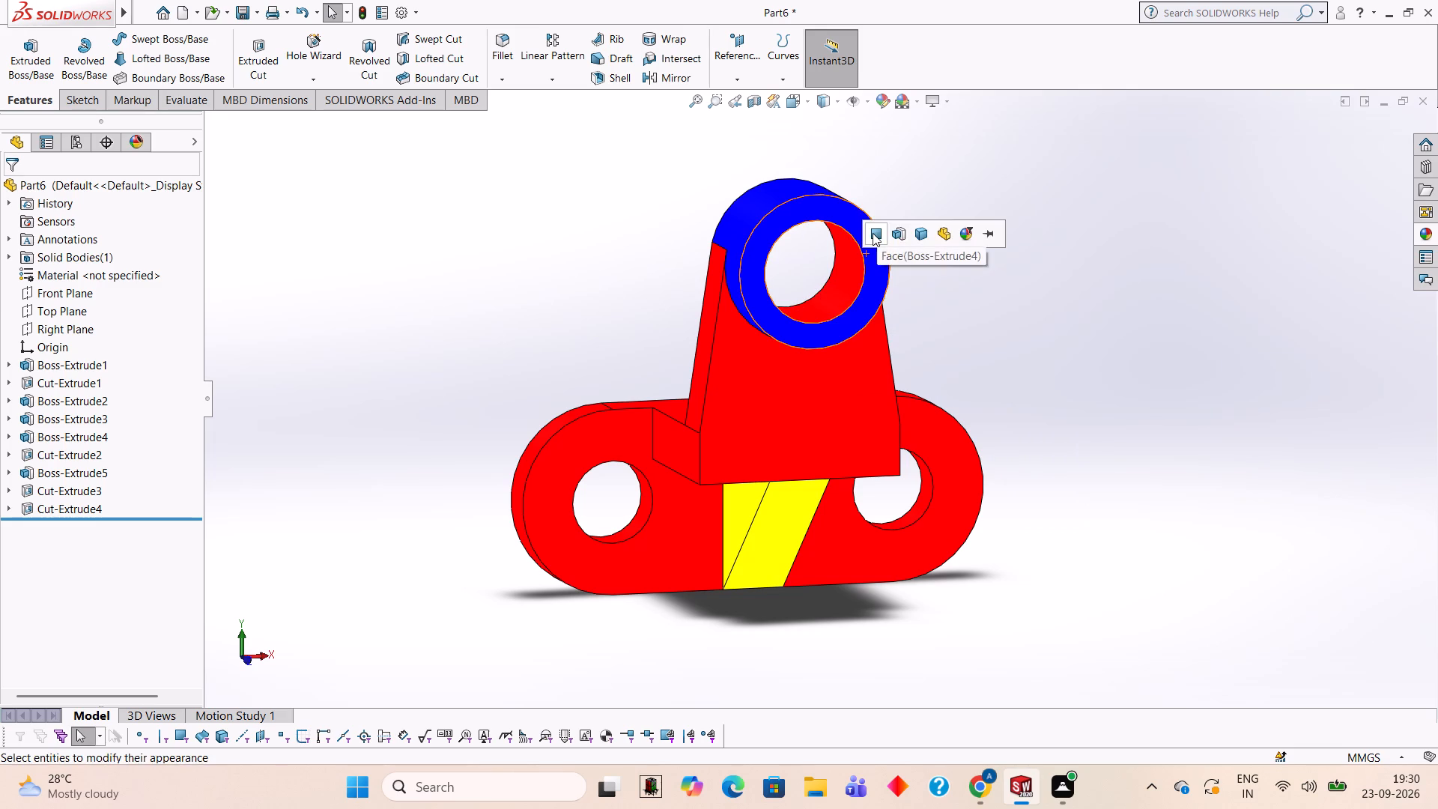
left_click(873, 233)
Apply the Green LED appearance to the inner face of the lug's bore.
middle_click_drag(1110, 381, 1065, 339)
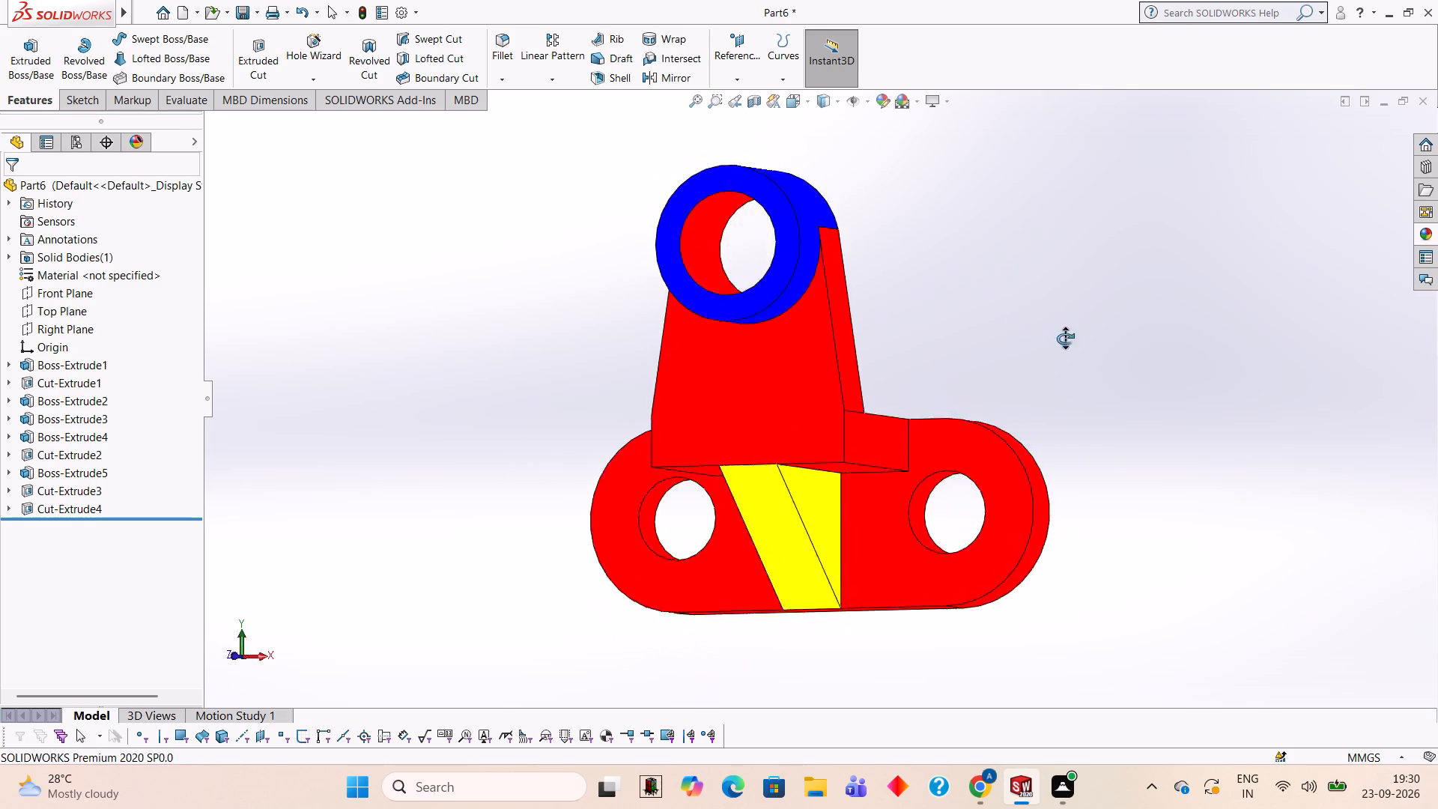
middle_click_drag(1065, 339, 1016, 376)
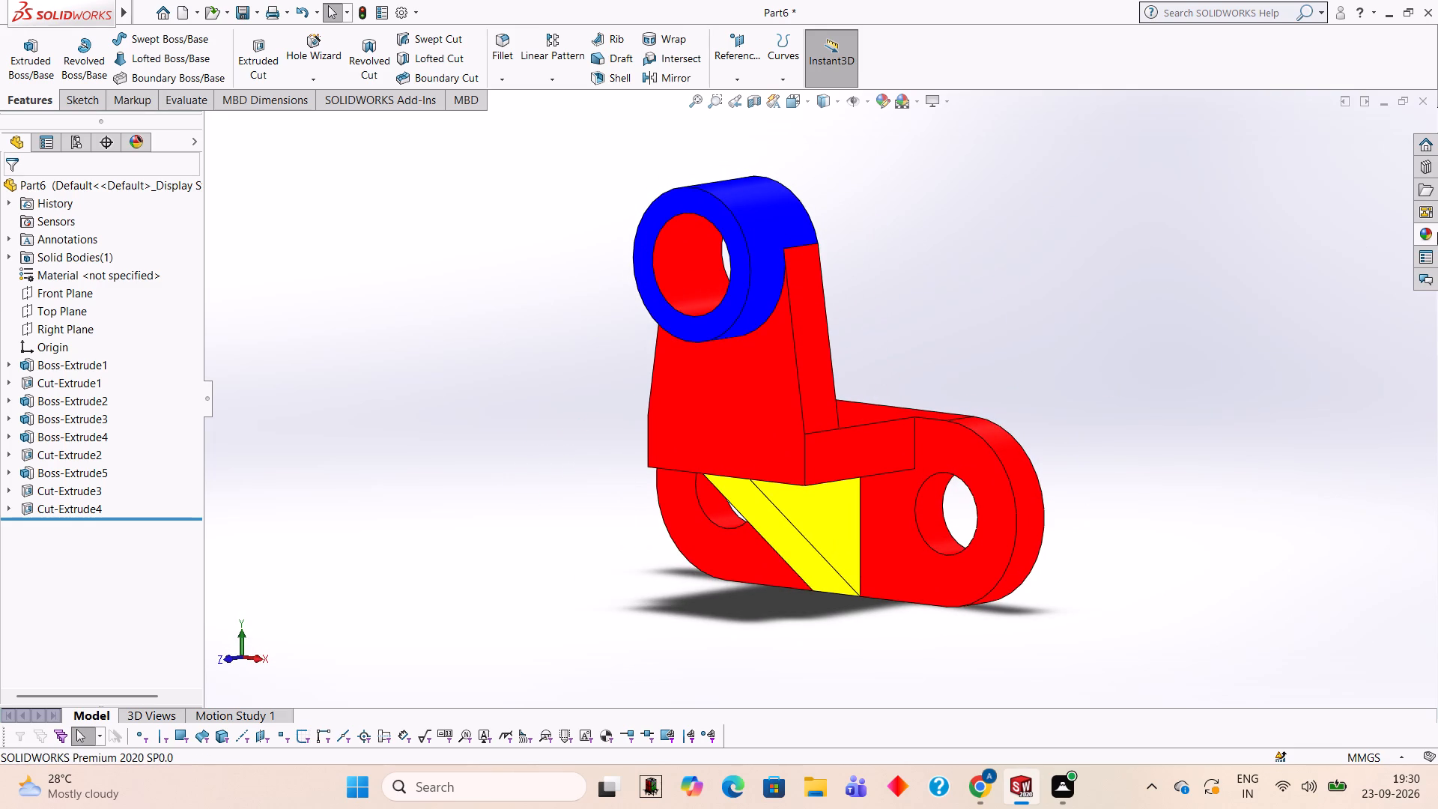
left_click(1426, 234)
scroll(1311, 422, "down", 1)
left_click_drag(1265, 593, 1259, 581)
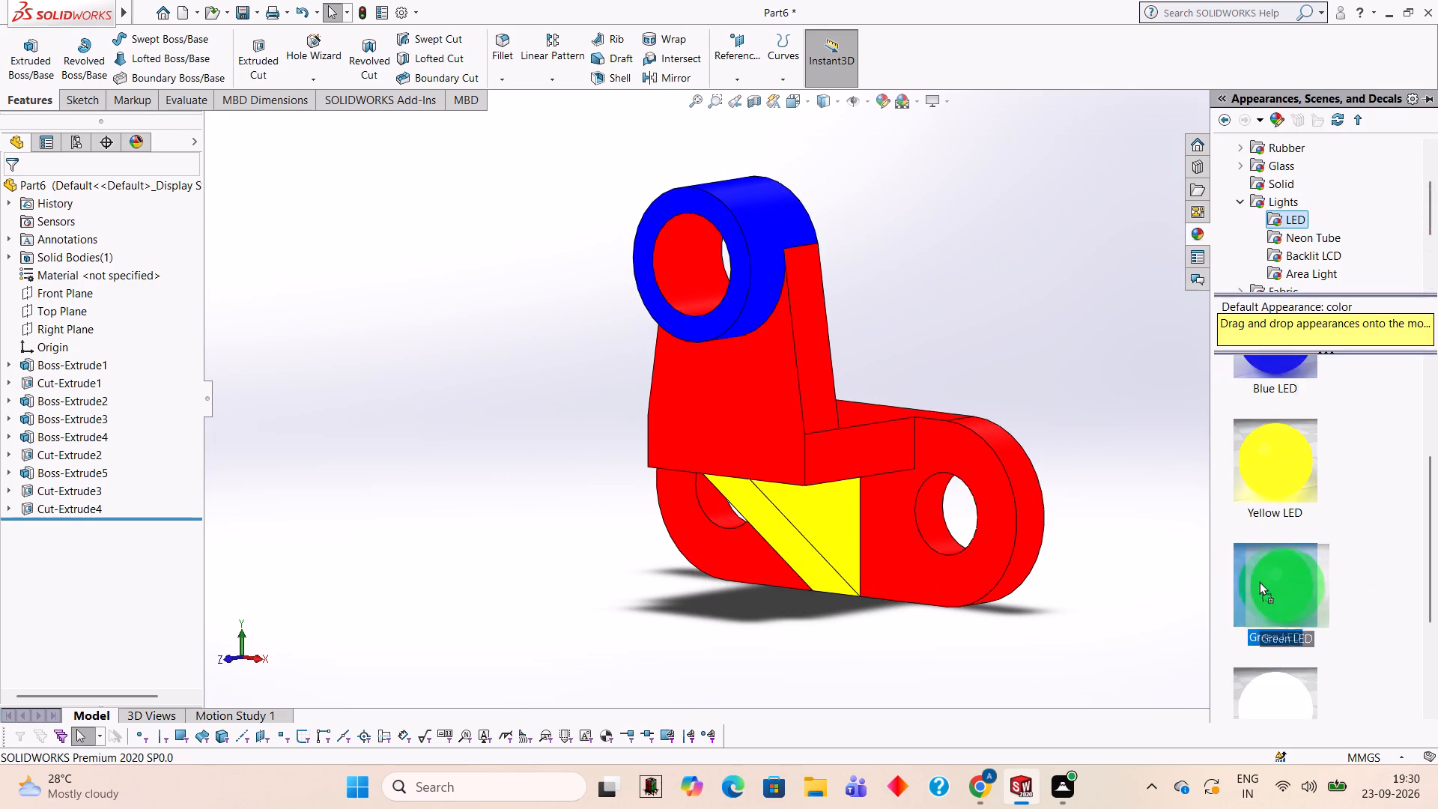
left_click_drag(1259, 581, 692, 279)
left_click(692, 279)
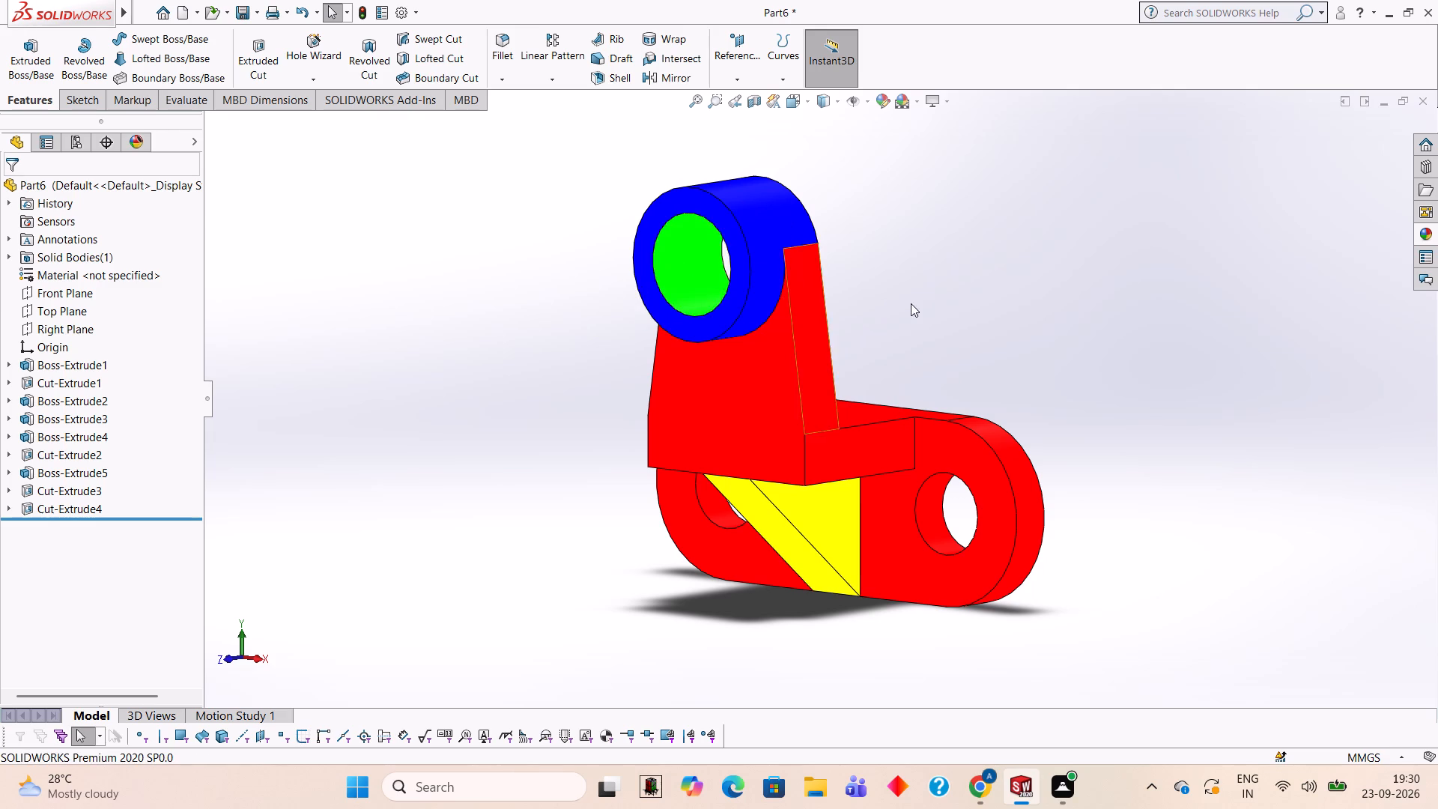
Apply the Green LED appearance to the Cut-Extrude1 feature so both plate holes are coloured.
middle_click_drag(1086, 319, 1222, 278)
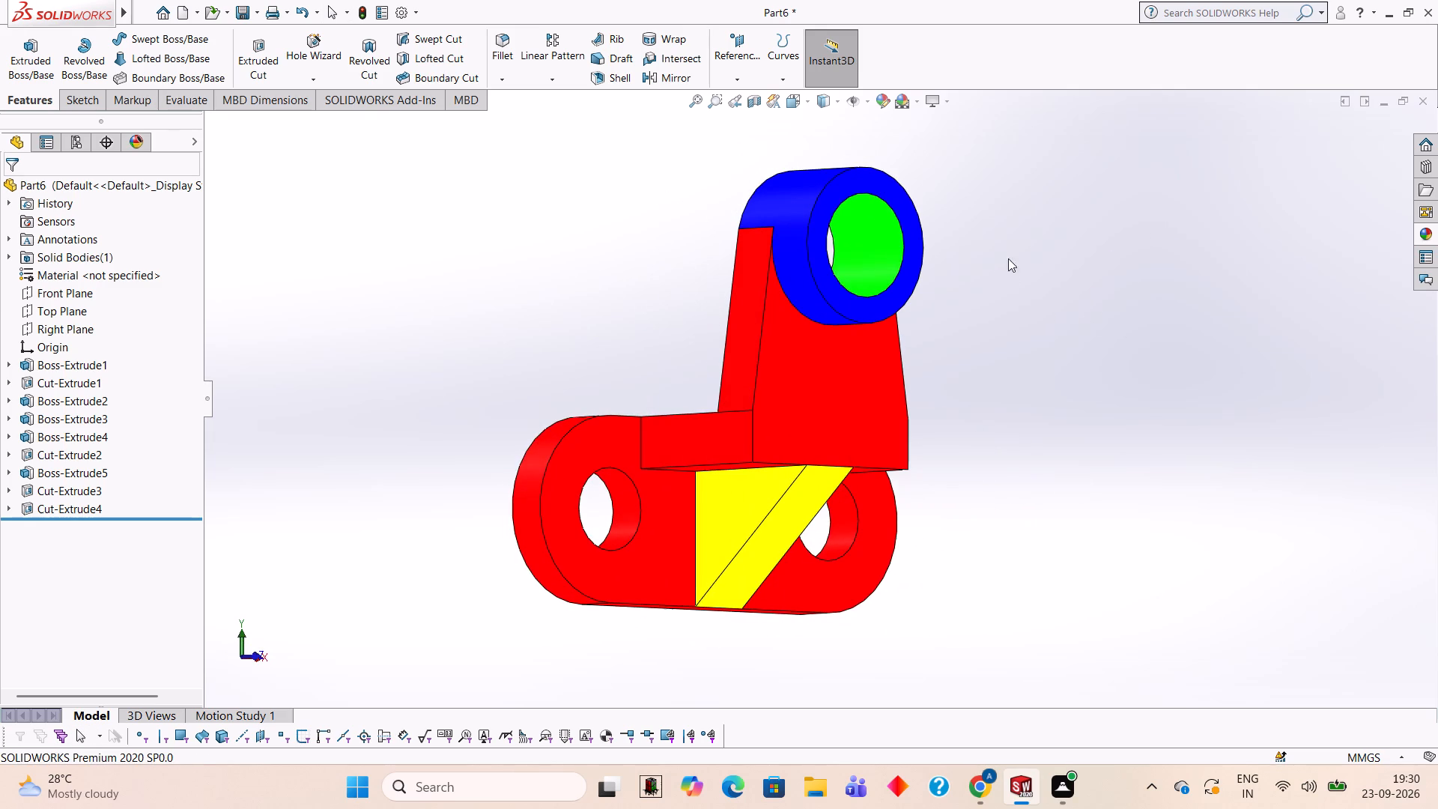
middle_click_drag(983, 286, 929, 294)
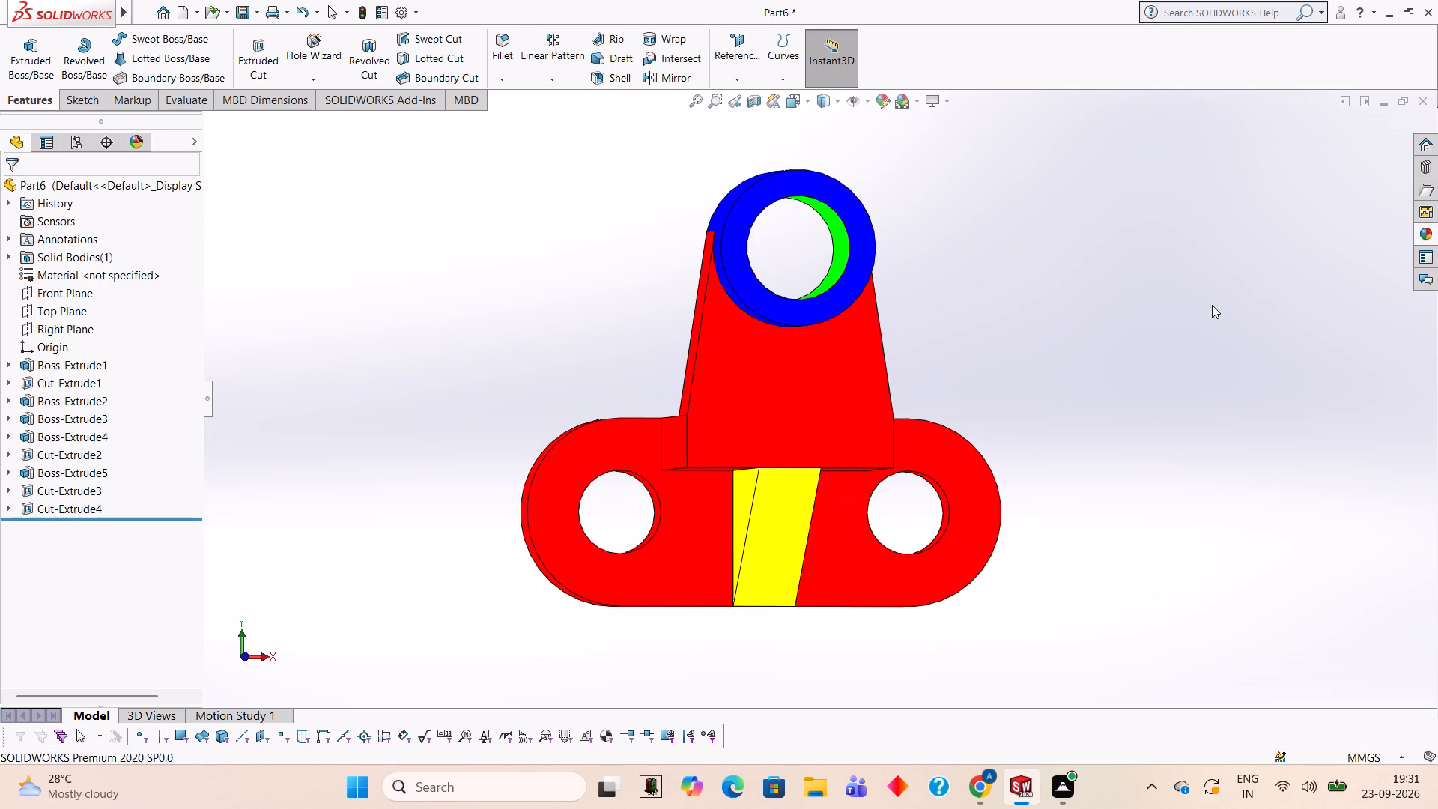
scroll(1071, 420, "down", 4)
scroll(1007, 416, "up", 2)
middle_click_drag(1127, 261, 1058, 318)
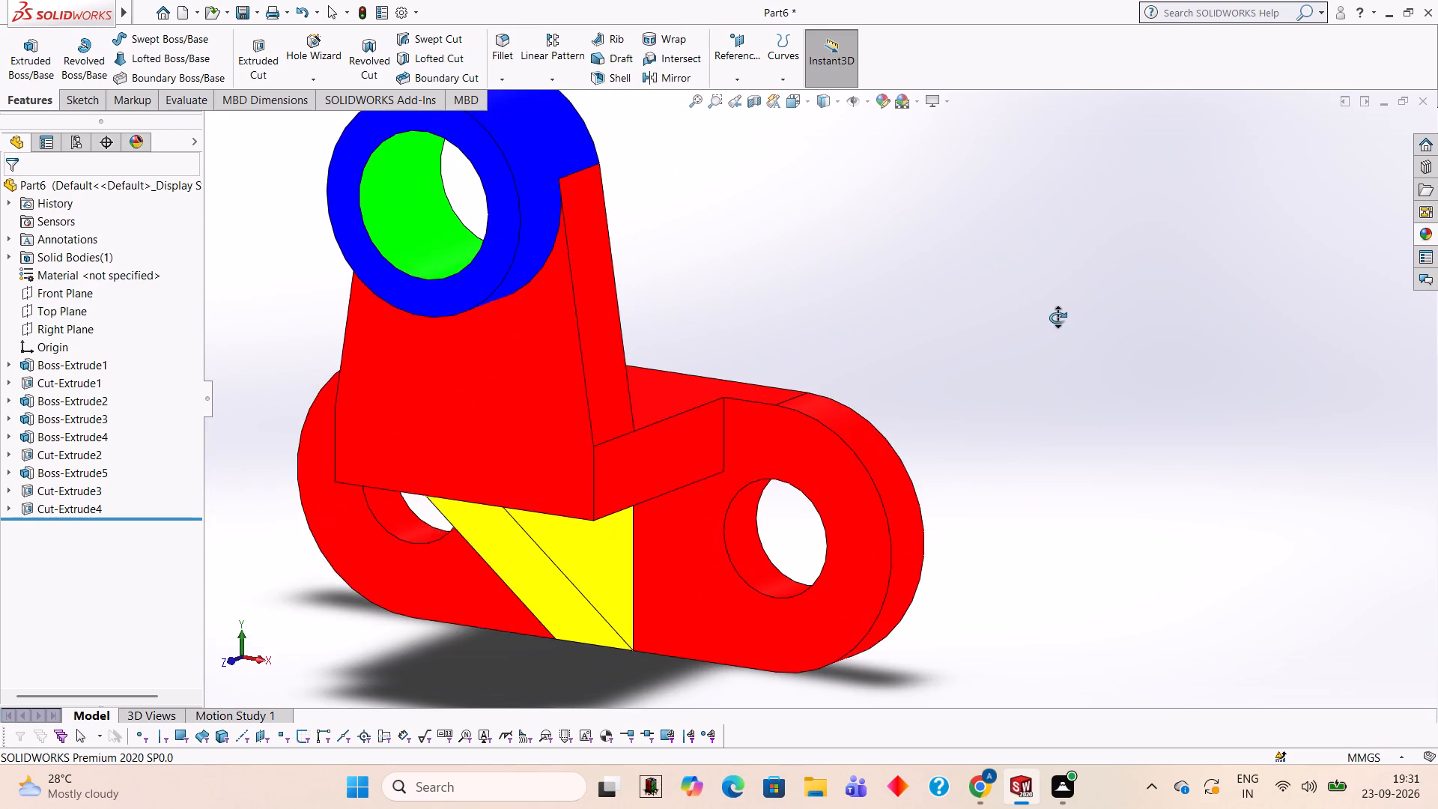
middle_click_drag(1058, 318, 1055, 316)
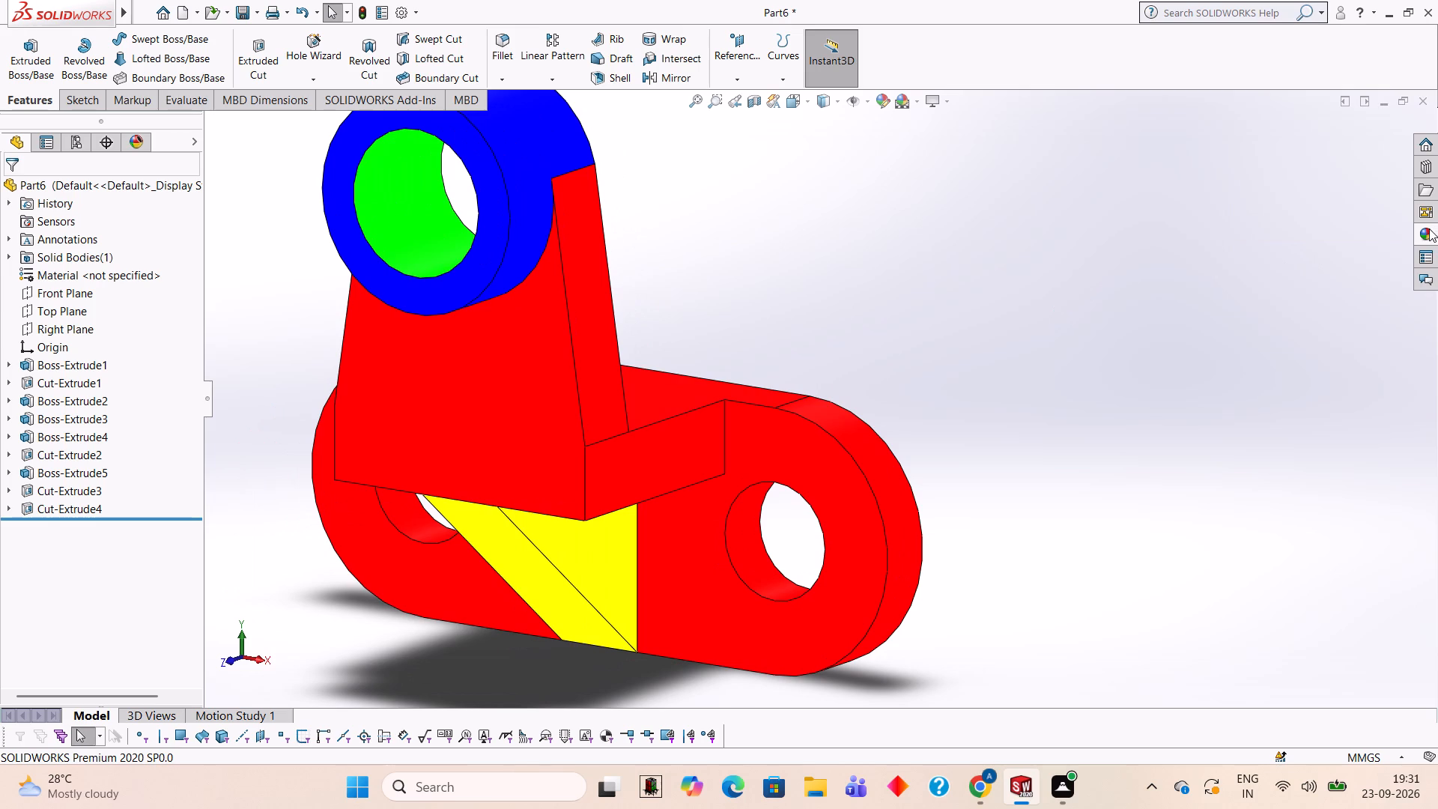
left_click(1429, 228)
left_click_drag(1277, 559, 750, 505)
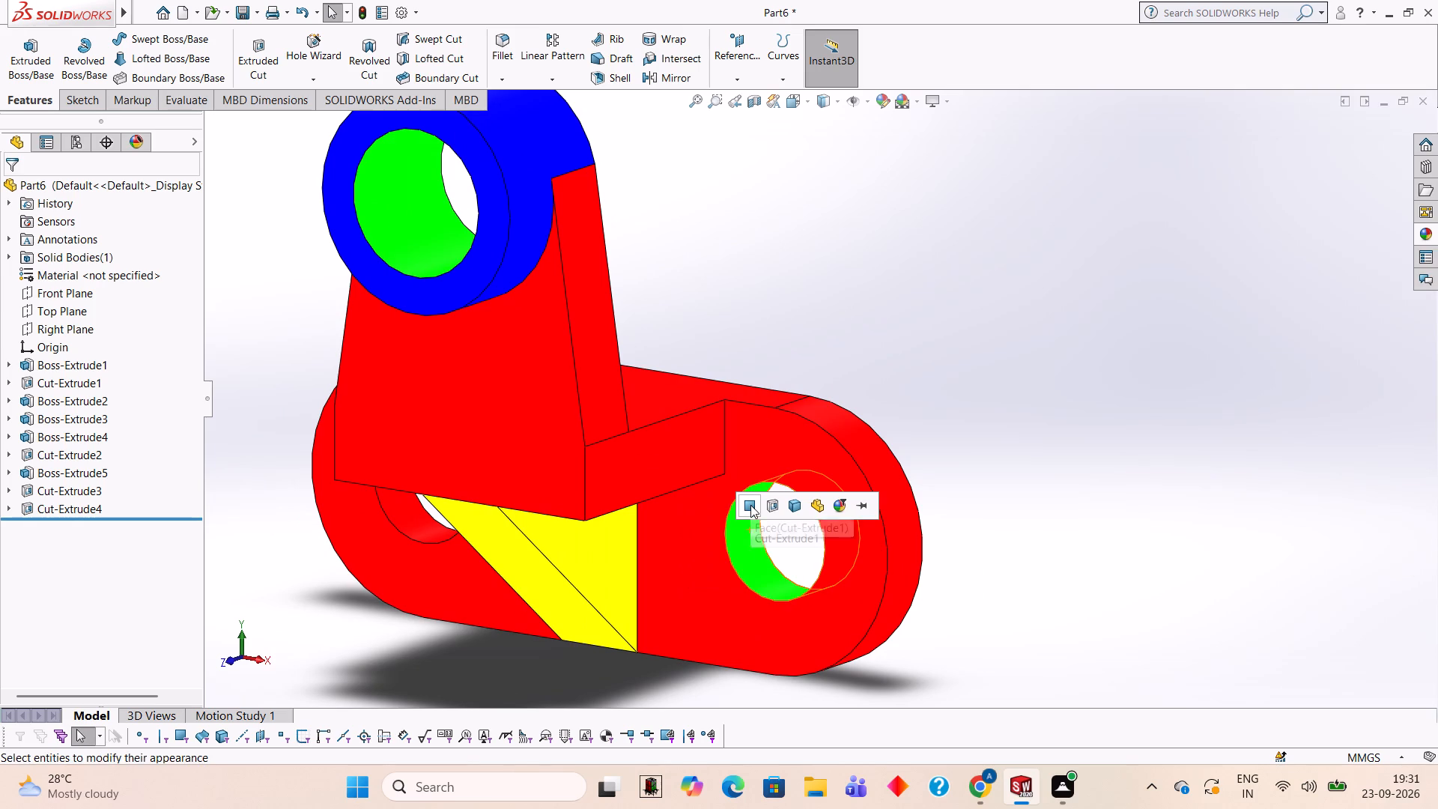
left_click(770, 503)
Examine the coloured bracket from the front, side and underside, checking the lug, rib, plate and hole faces.
middle_click_drag(1009, 543, 1049, 393)
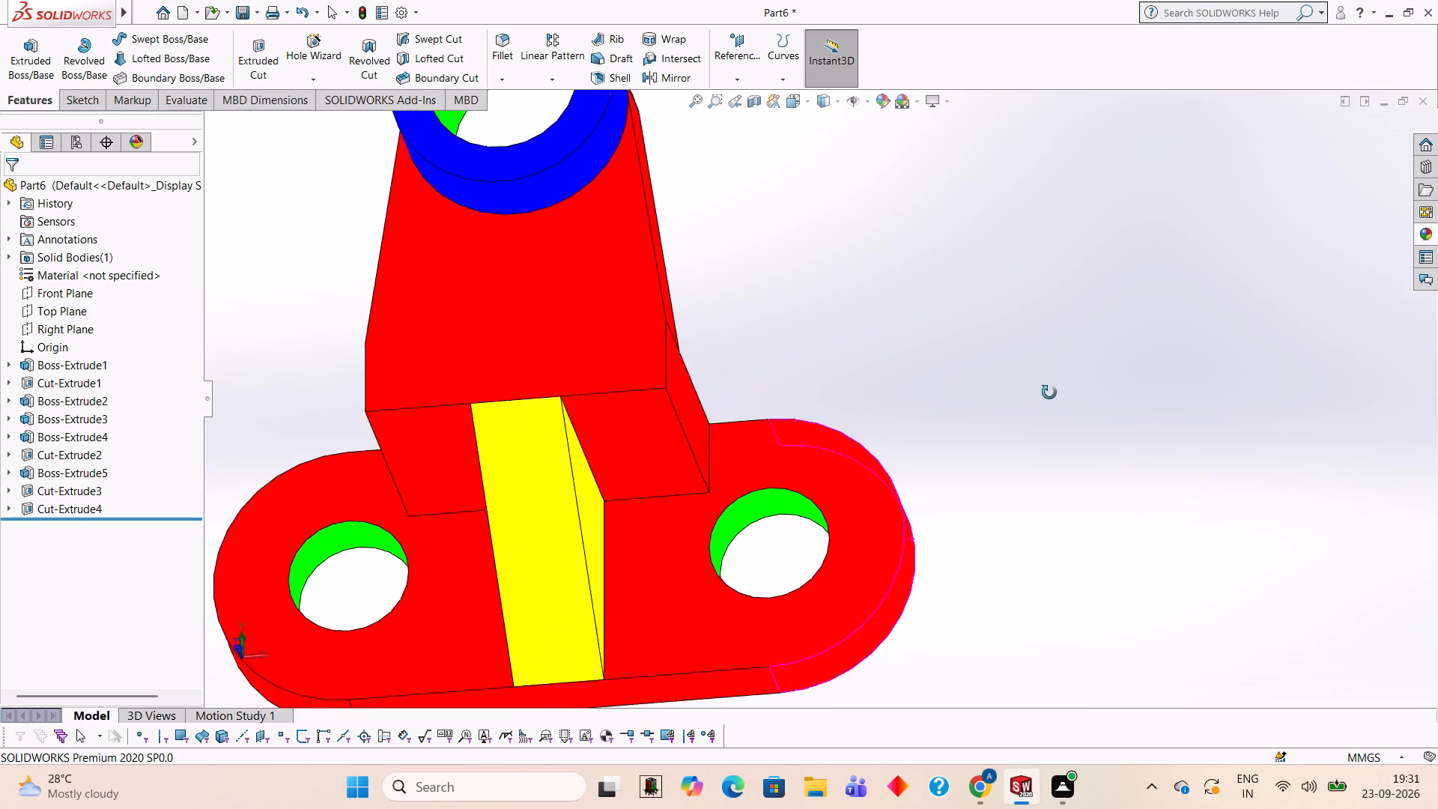
middle_click_drag(1049, 393, 1078, 423)
scroll(1078, 424, "up", 2)
middle_click_drag(1067, 425, 1061, 301)
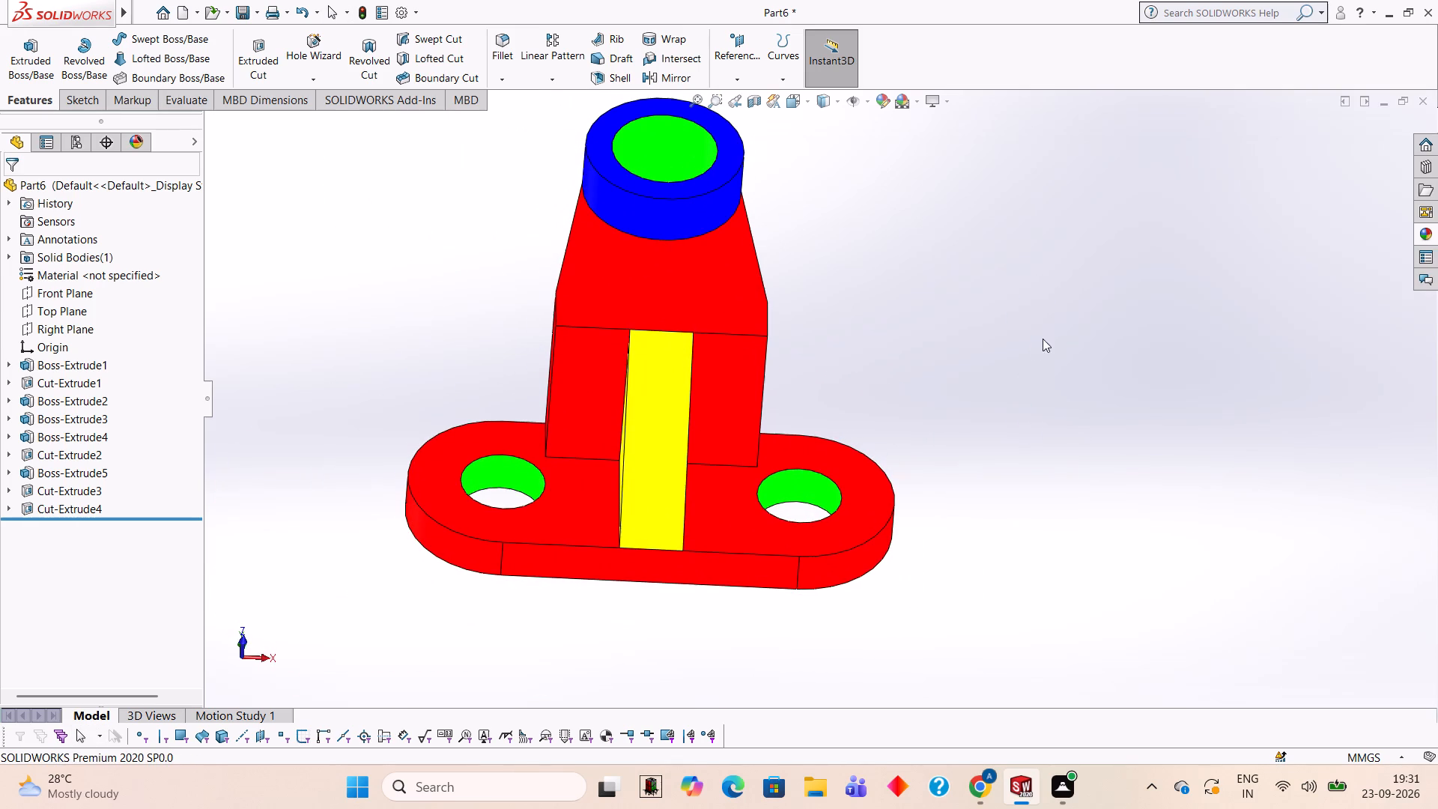
middle_click_drag(971, 419, 1043, 510)
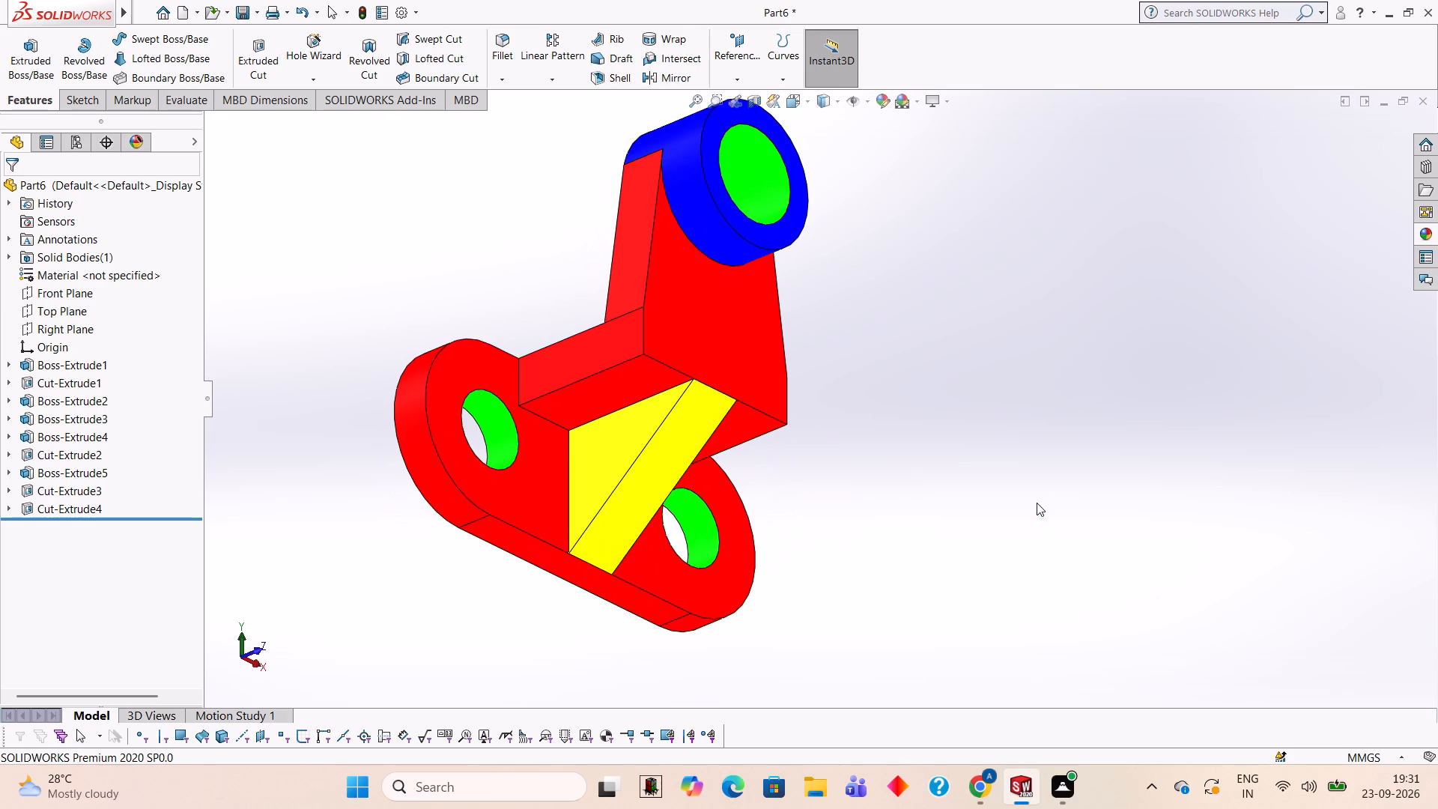
scroll(1040, 502, "up", 1)
middle_click_drag(990, 497, 983, 493)
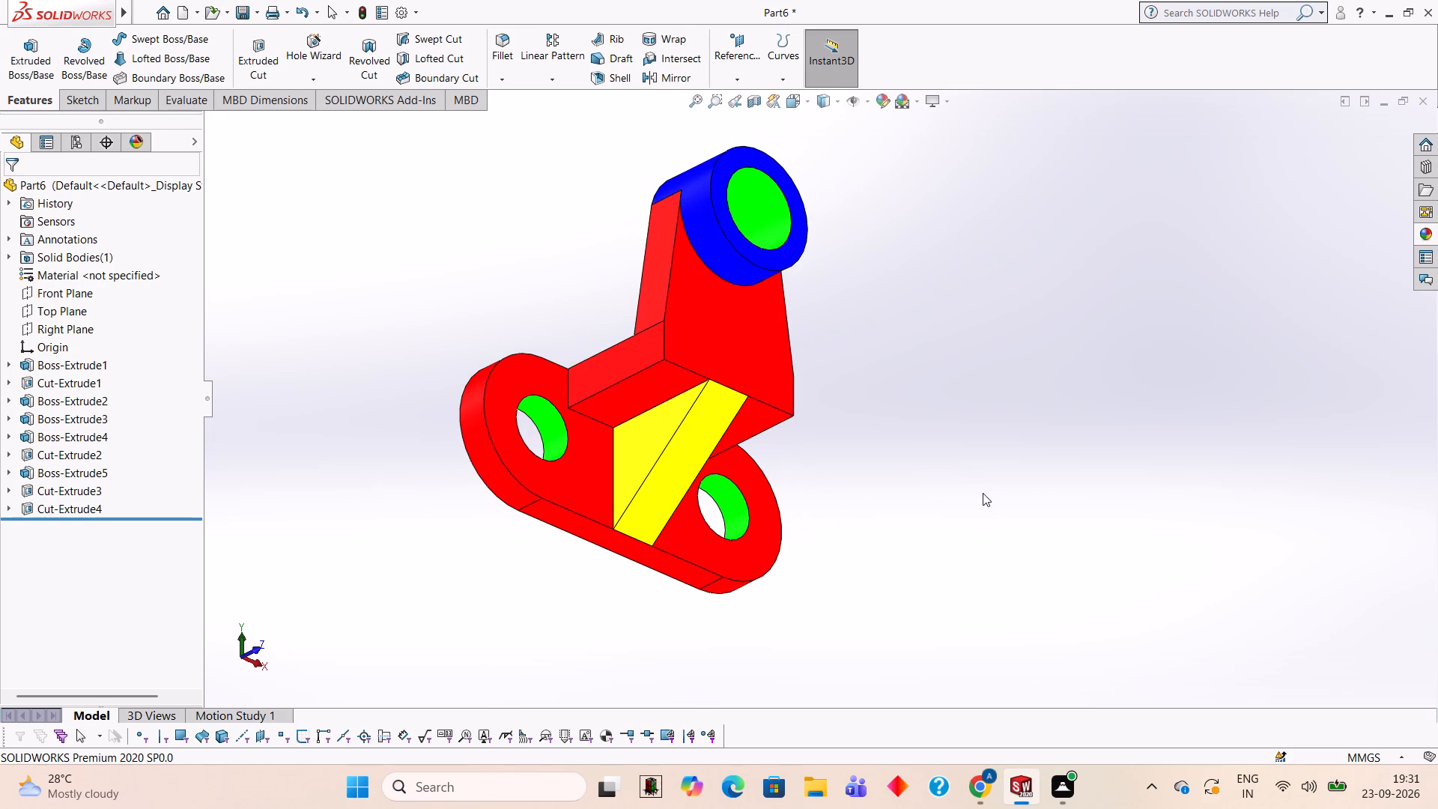
middle_click_drag(962, 481, 965, 499)
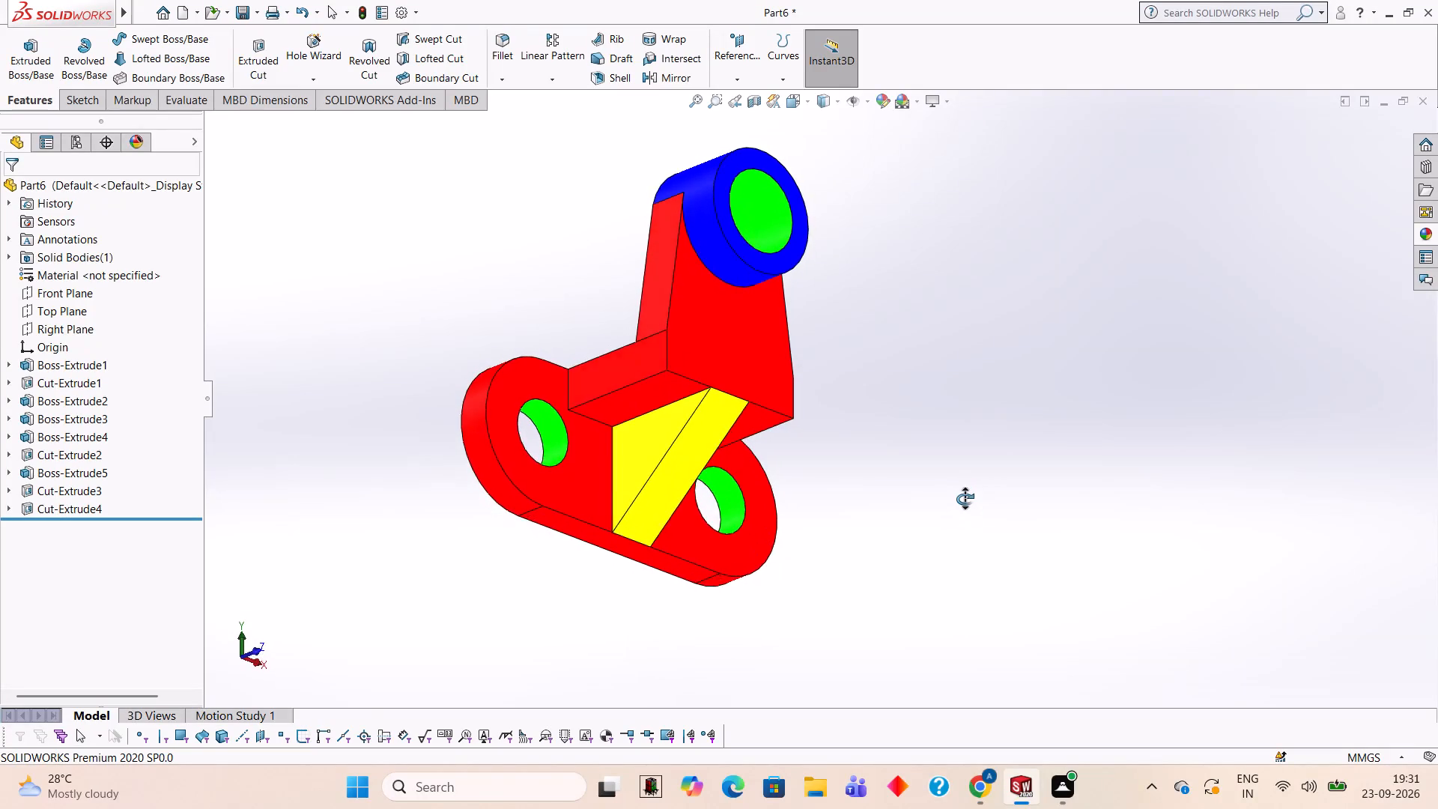
middle_click_drag(965, 499, 943, 487)
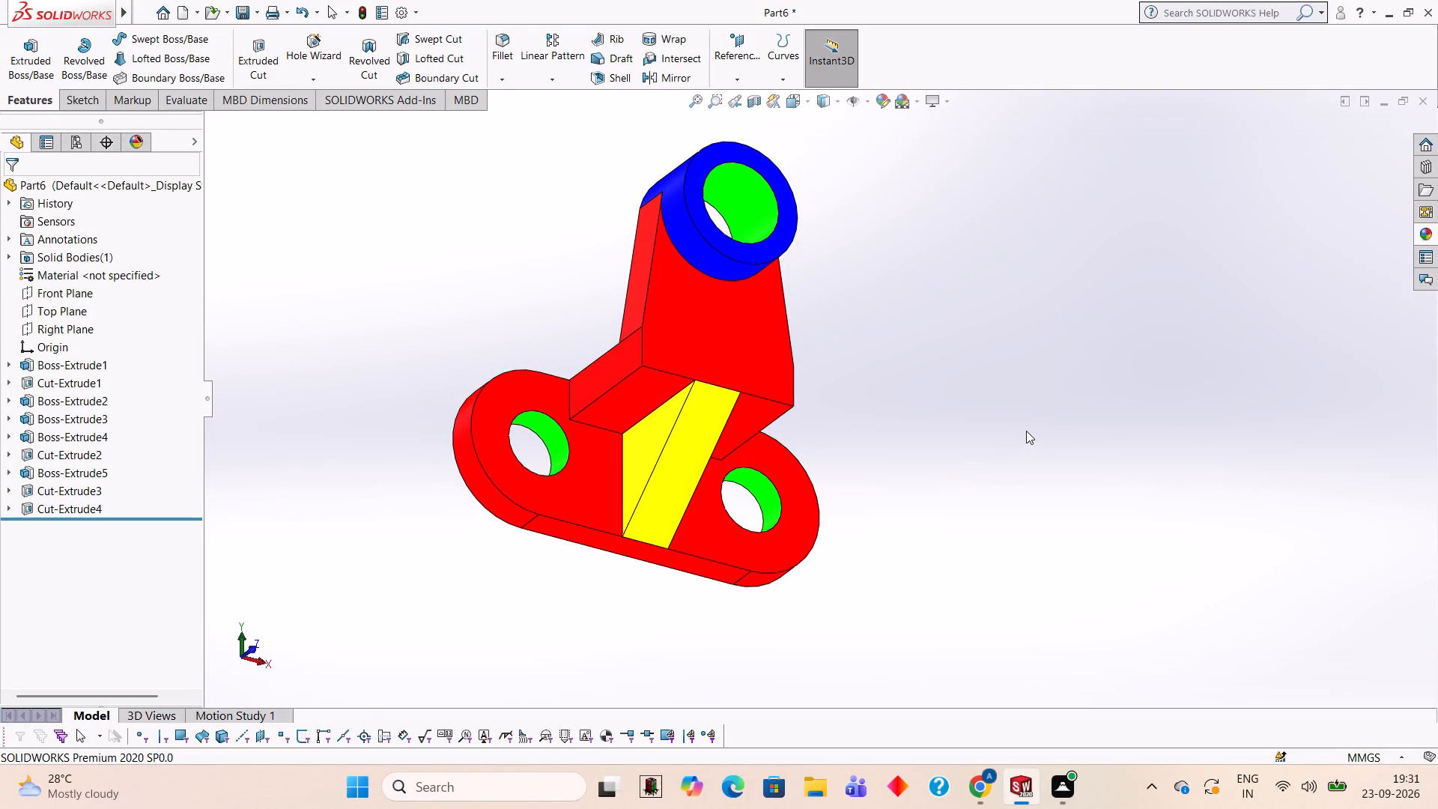
middle_click_drag(1011, 453, 907, 225)
scroll(1010, 458, "down", 1)
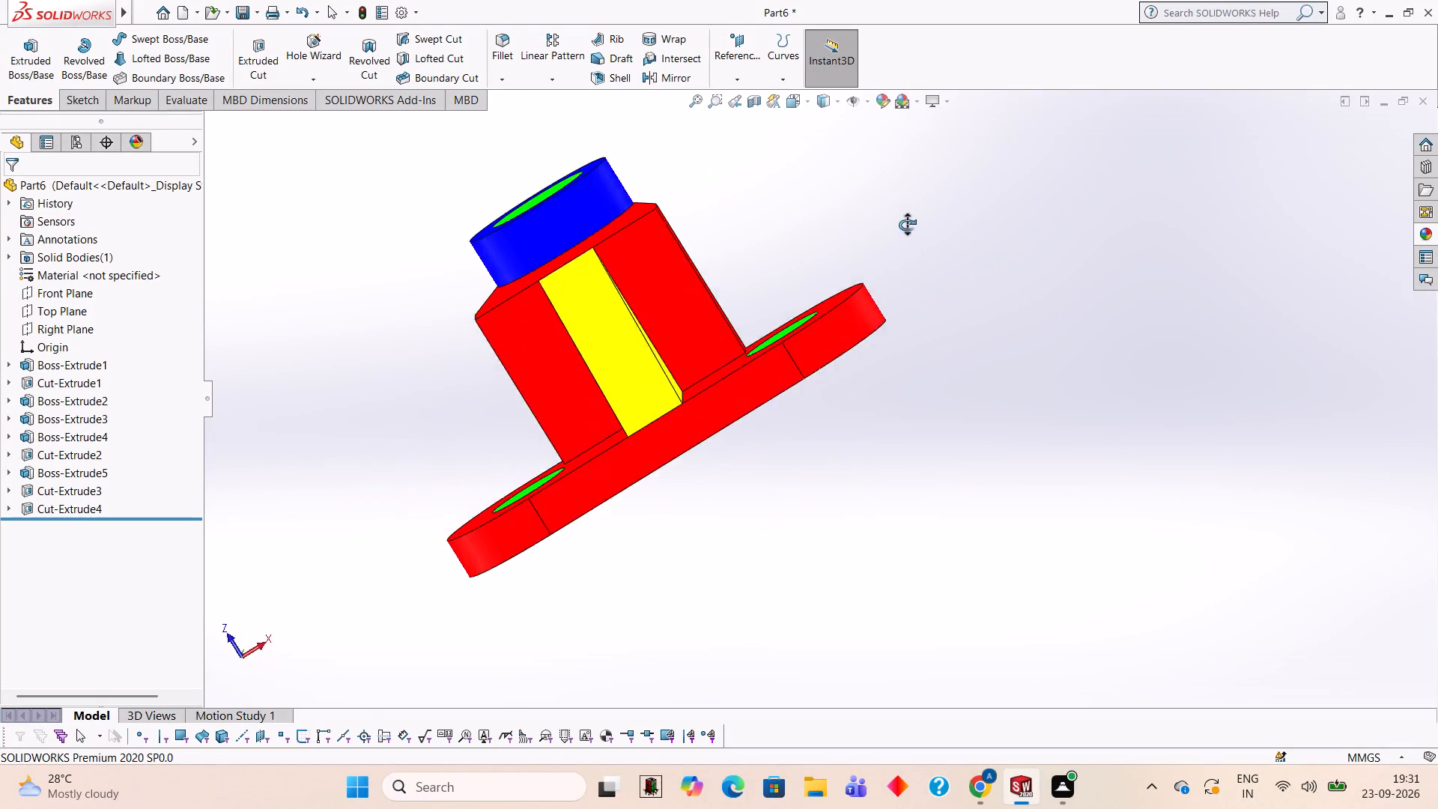
middle_click_drag(907, 225, 1011, 290)
scroll(894, 392, "up", 2)
middle_click_drag(893, 417, 825, 593)
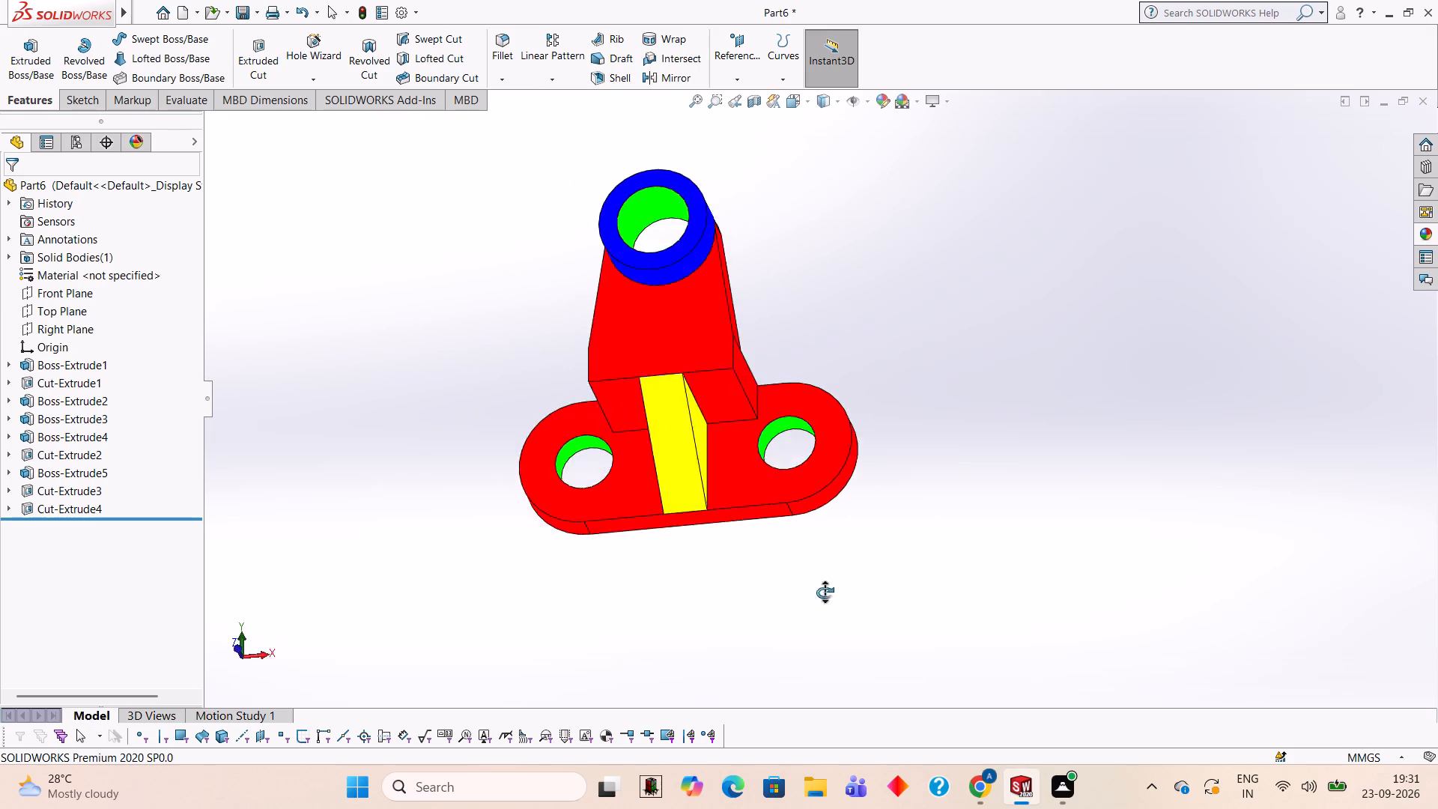
middle_click_drag(825, 593, 828, 359)
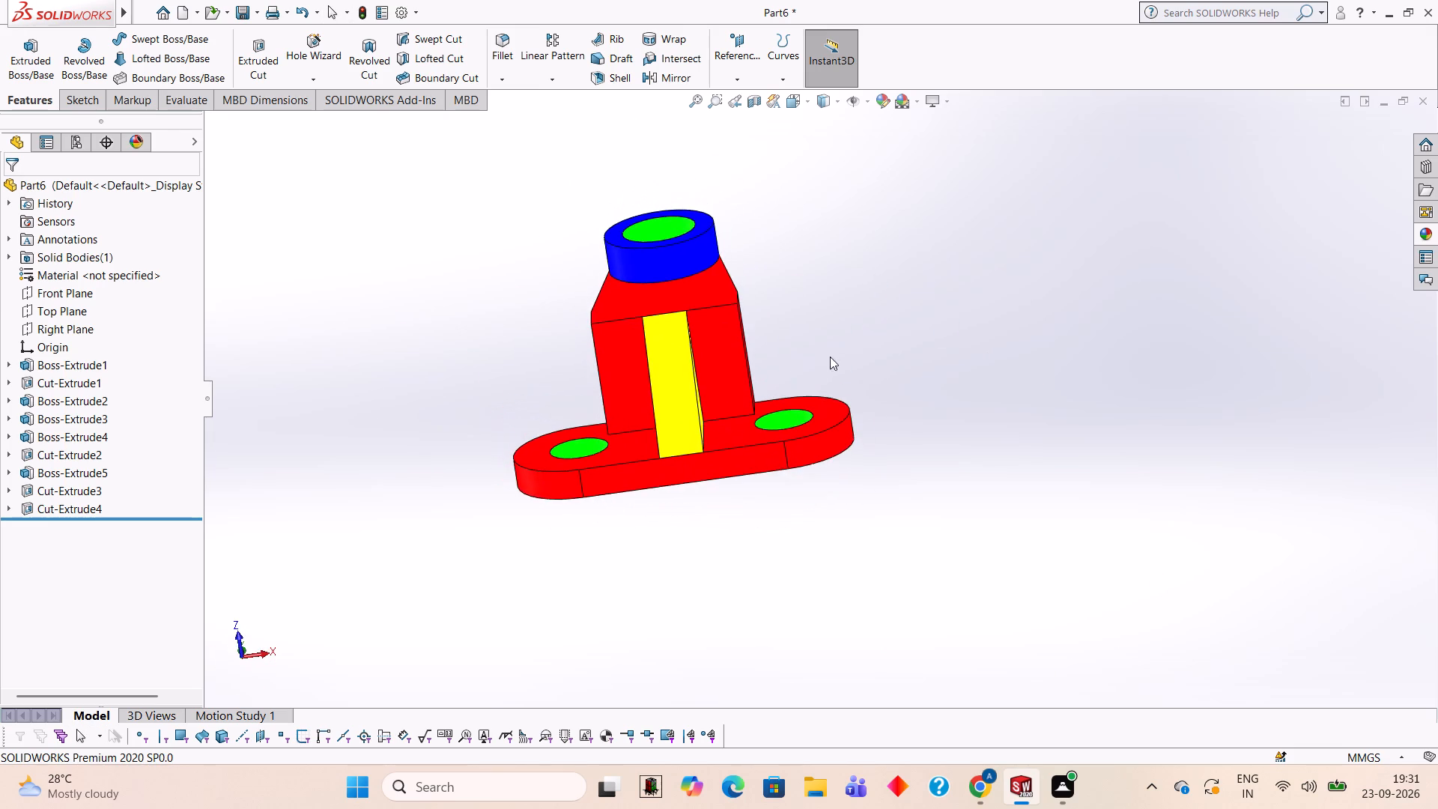
scroll(613, 511, "up", 1)
middle_click_drag(607, 539, 661, 619)
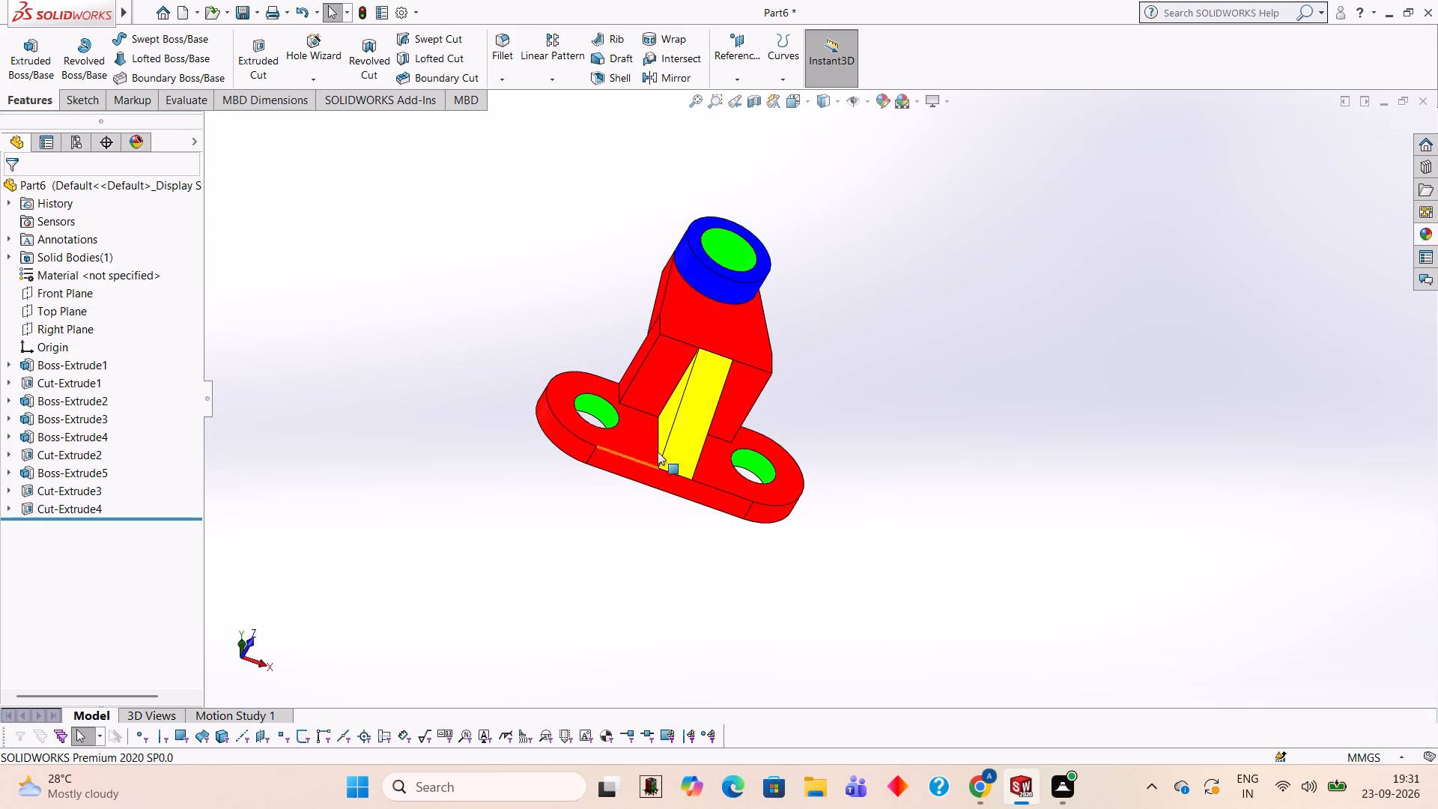
Examine the finished coloured bracket all round, including the side profile, the rear of the slotted plate and both ends of the lug's bore.
scroll(440, 321, "down", 1)
middle_click_drag(440, 321, 452, 363)
scroll(440, 321, "up", 1)
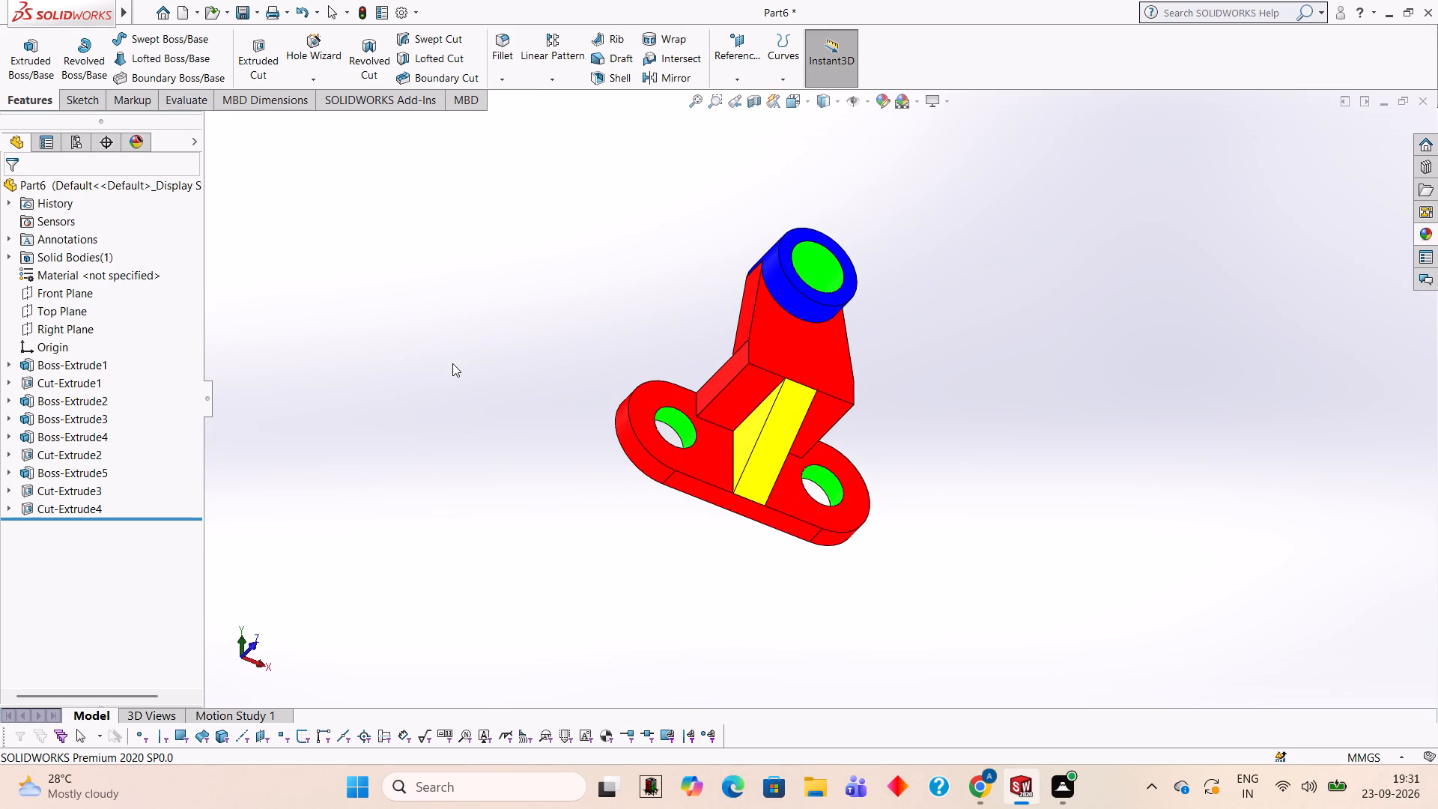
middle_click_drag(452, 363, 475, 311)
middle_click_drag(504, 339, 439, 385)
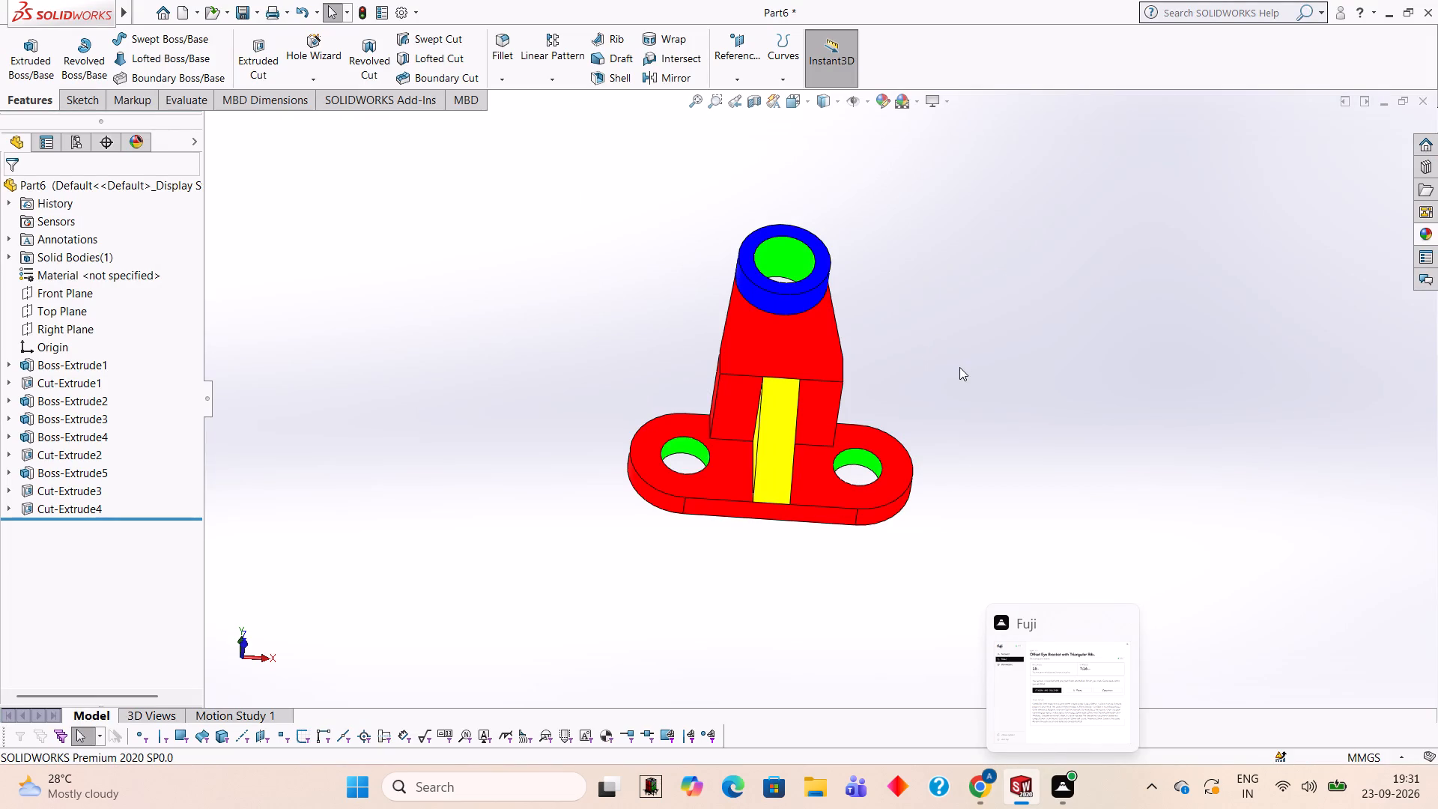
middle_click_drag(959, 367, 1070, 534)
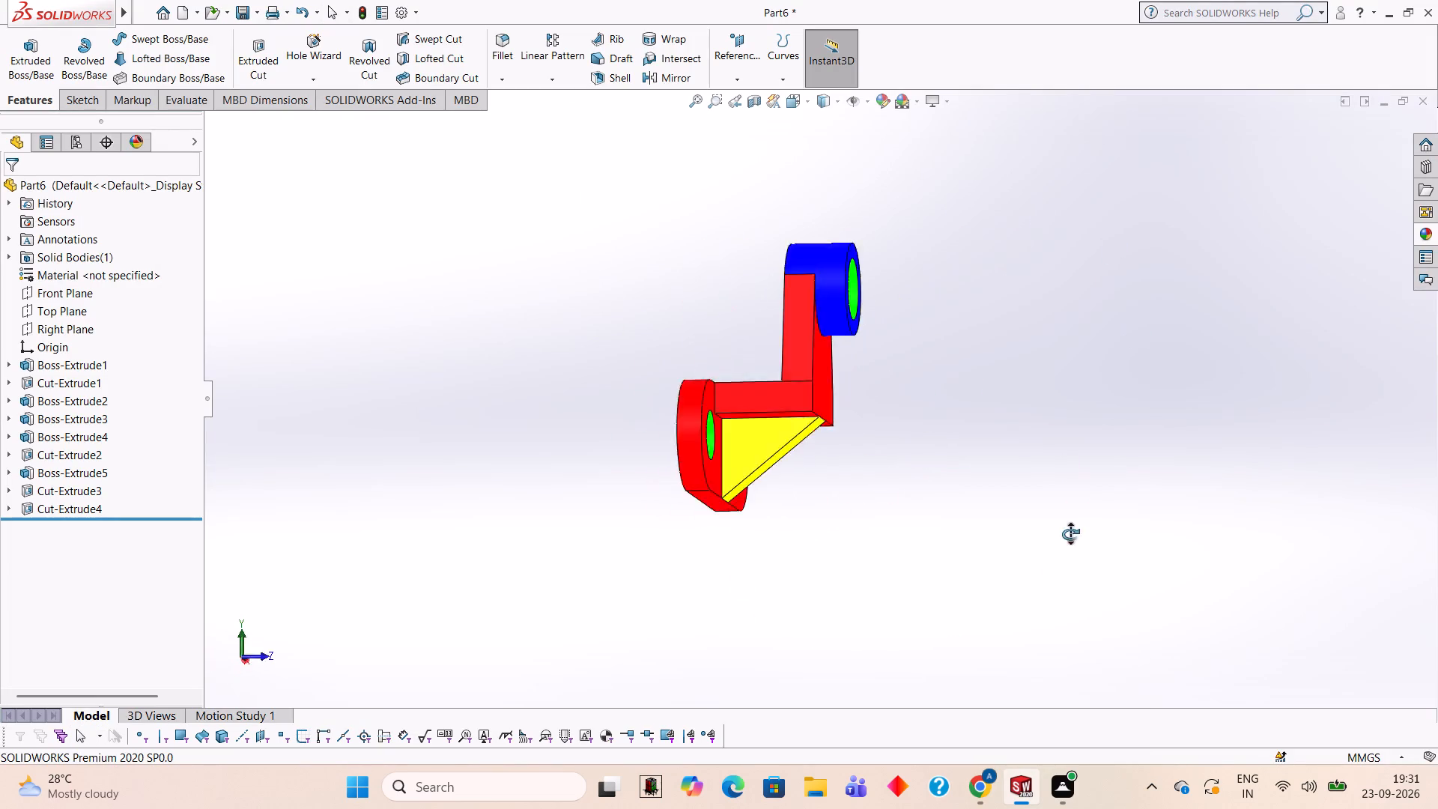
middle_click_drag(1070, 534, 1004, 437)
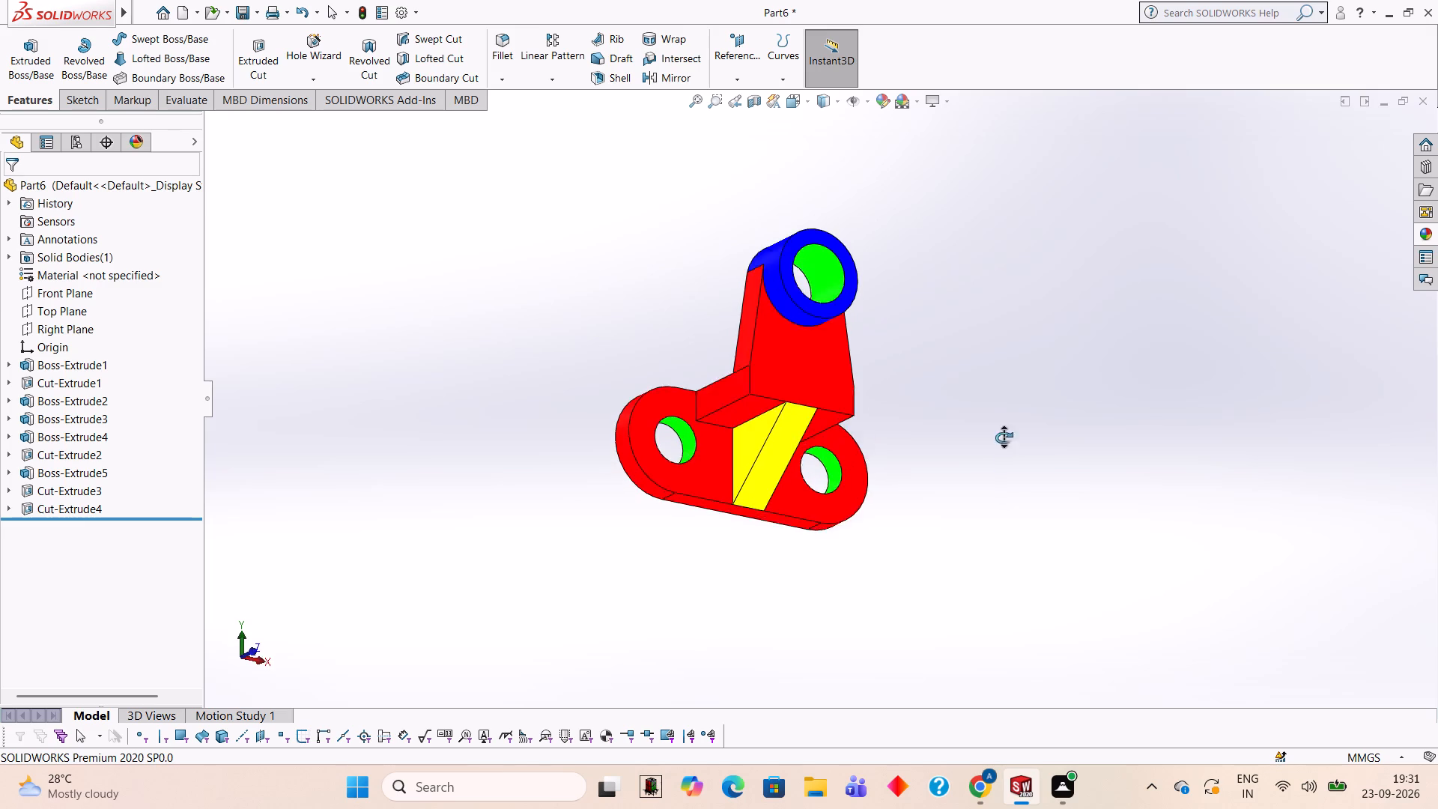
middle_click_drag(1004, 437, 1001, 372)
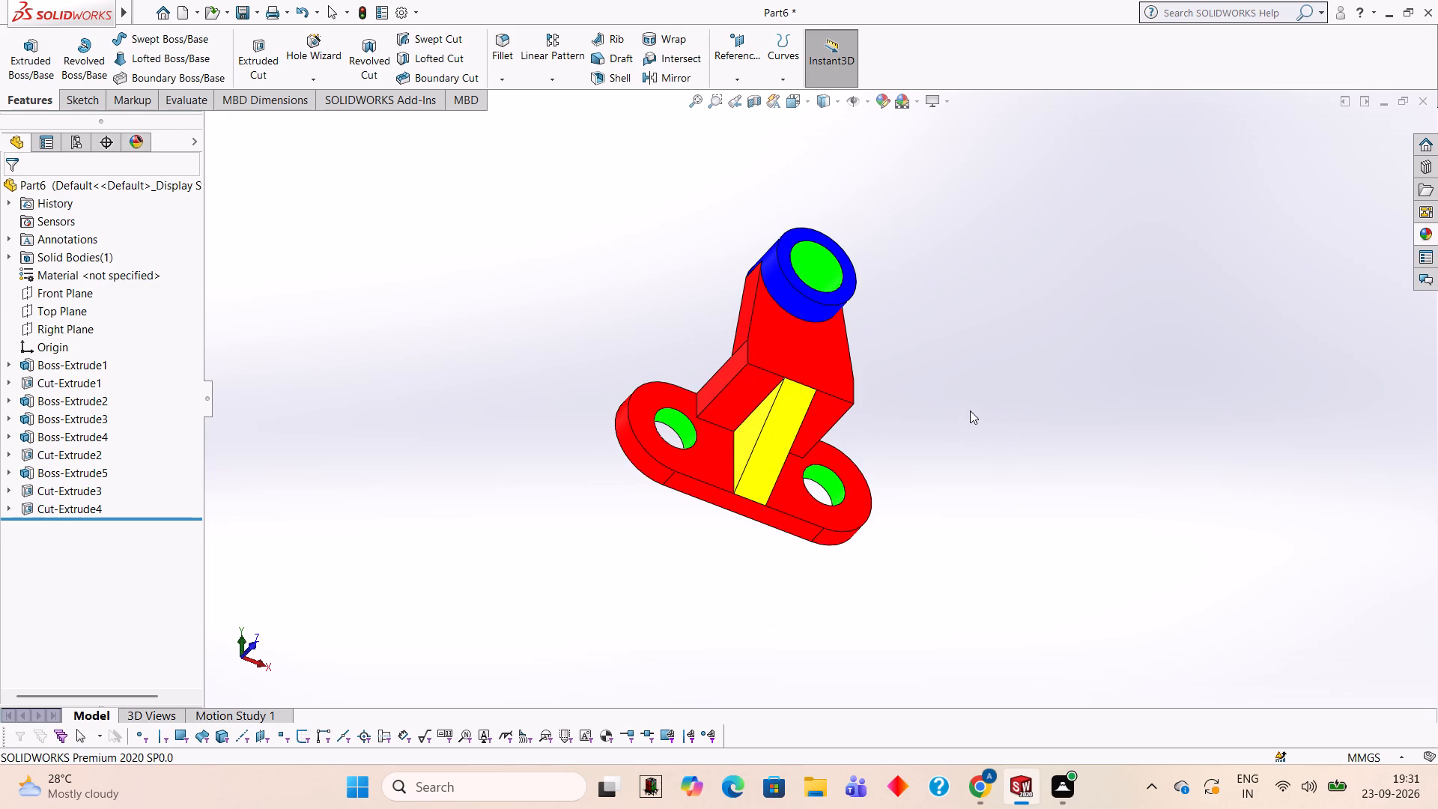
middle_click_drag(954, 370, 767, 378)
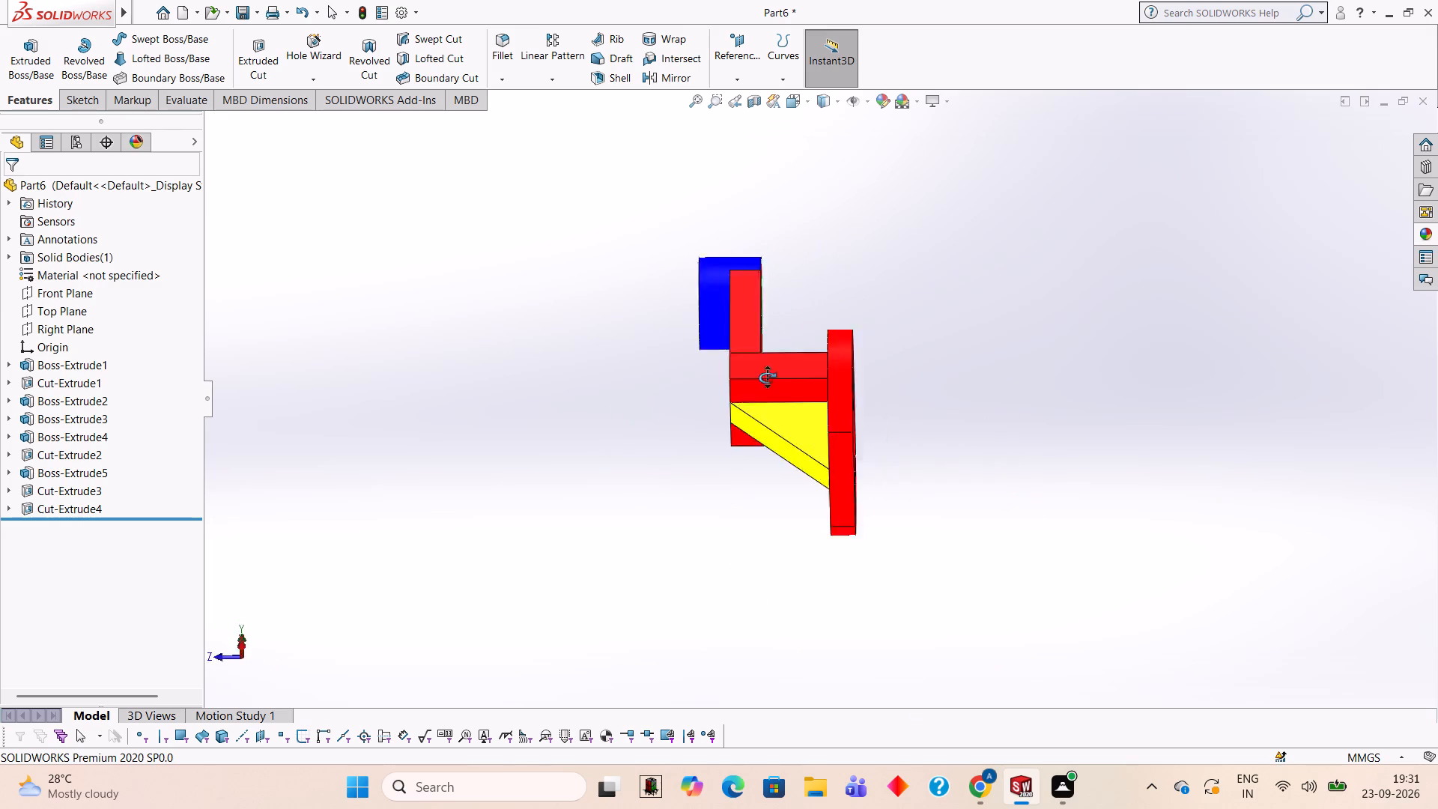
middle_click_drag(767, 378, 937, 316)
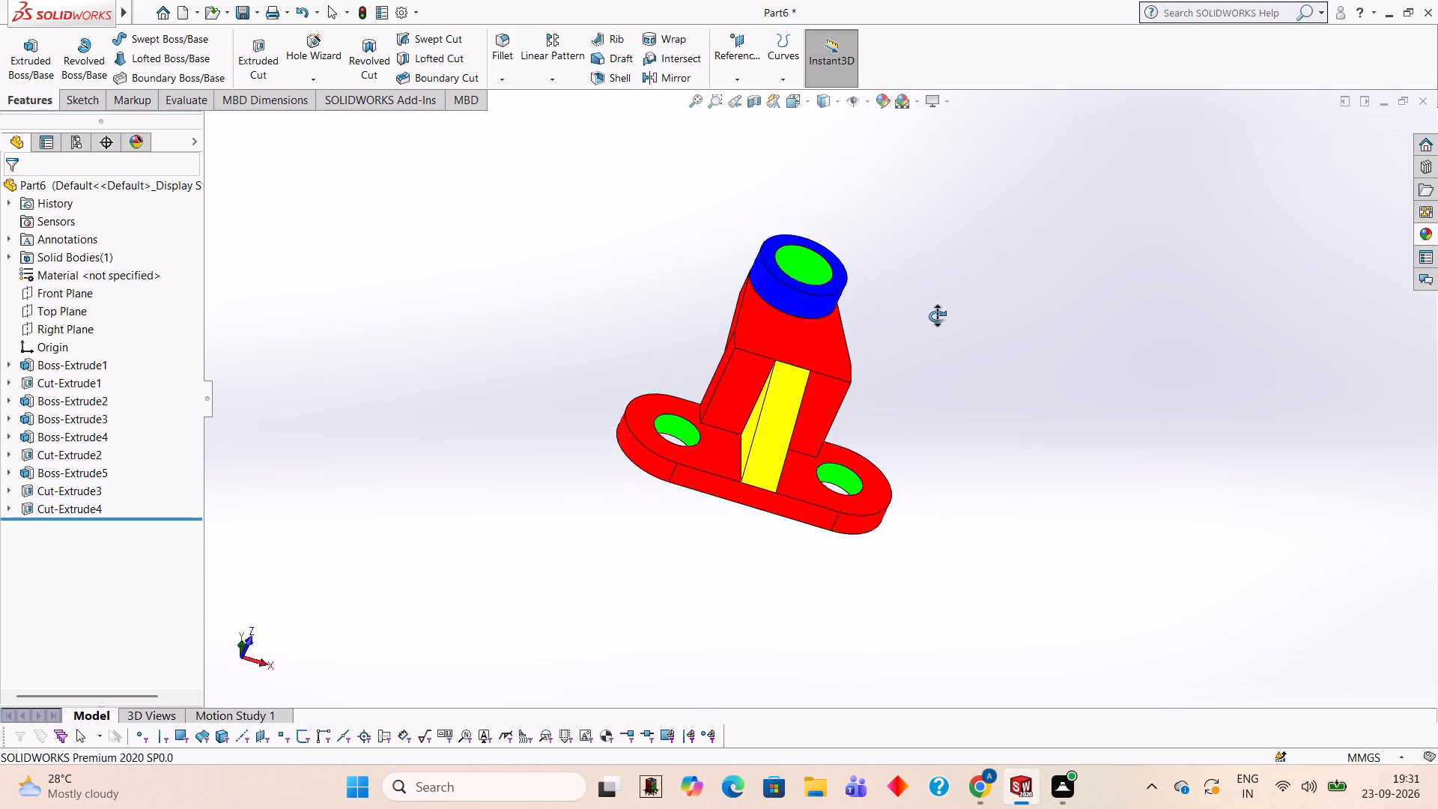
middle_click_drag(937, 316, 941, 294)
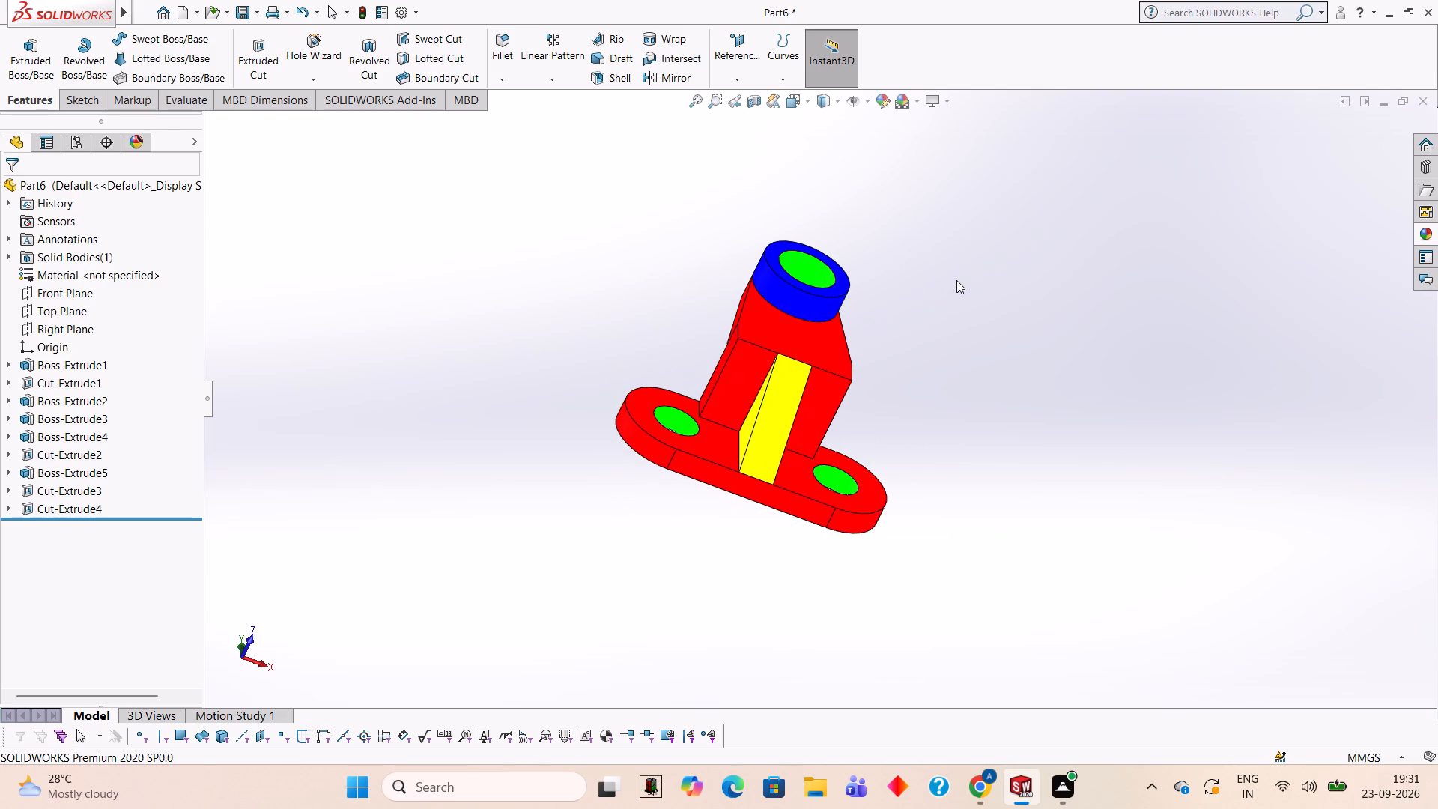
middle_click_drag(950, 316, 1037, 551)
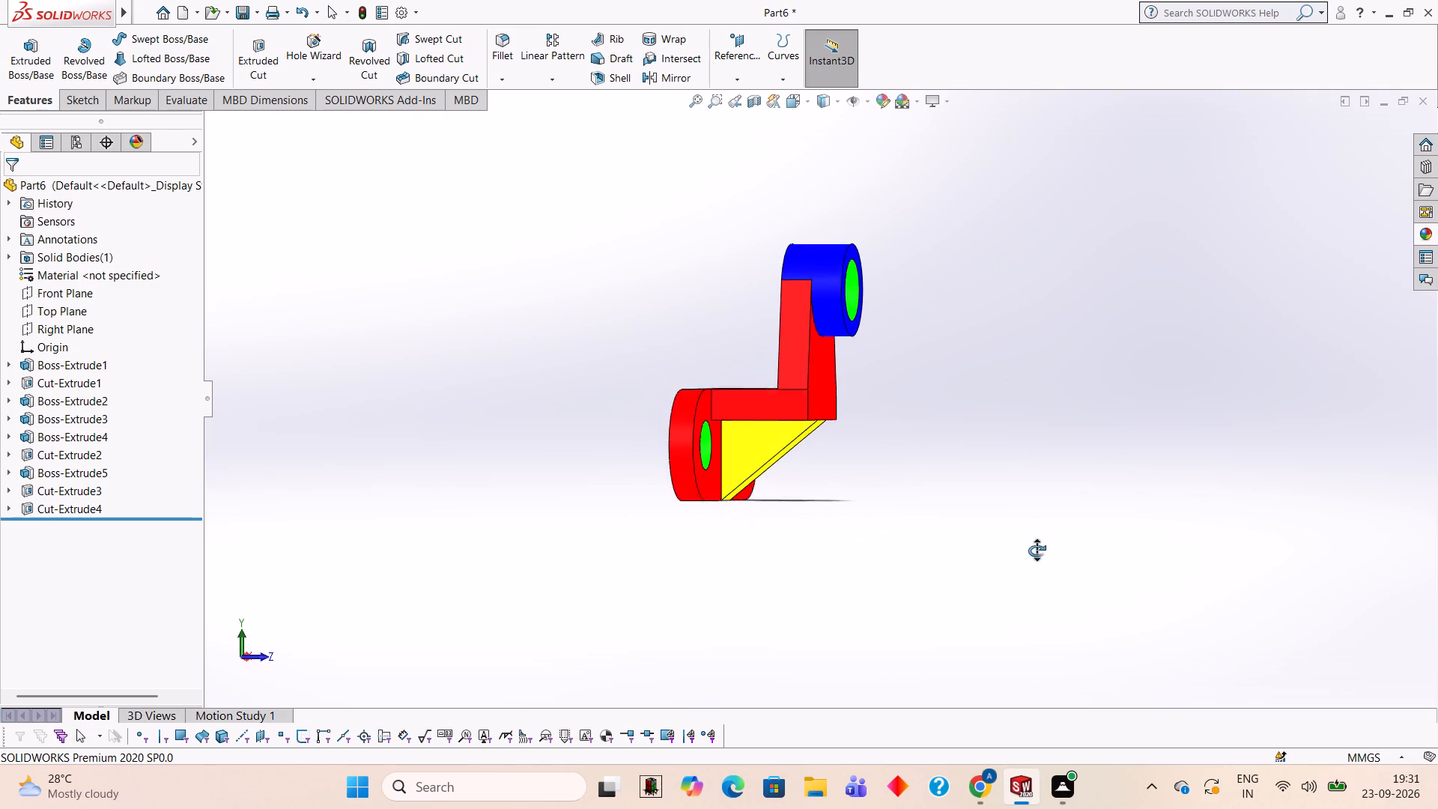
middle_click_drag(1037, 551, 1035, 553)
middle_click_drag(1004, 331, 1124, 451)
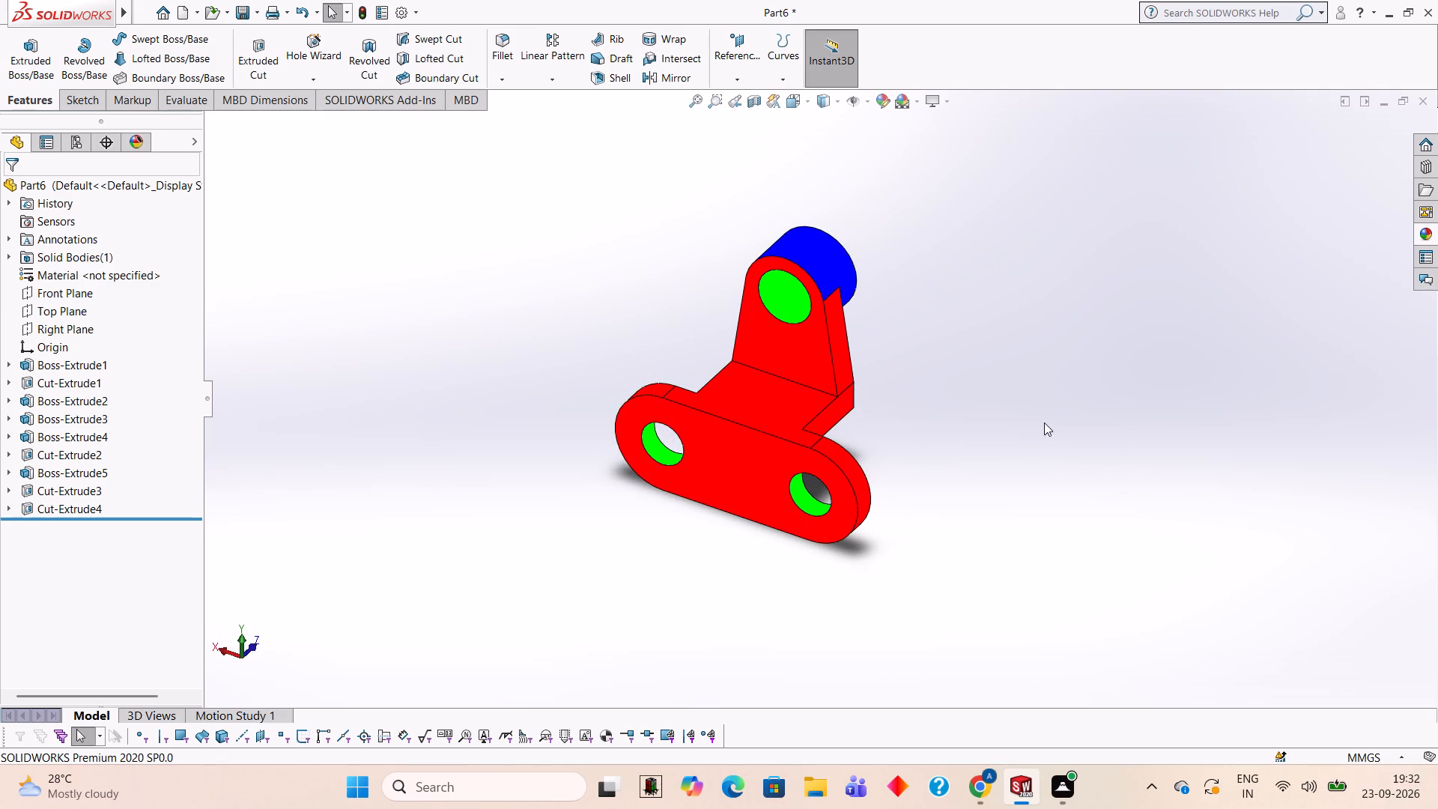
middle_click_drag(1046, 366, 812, 190)
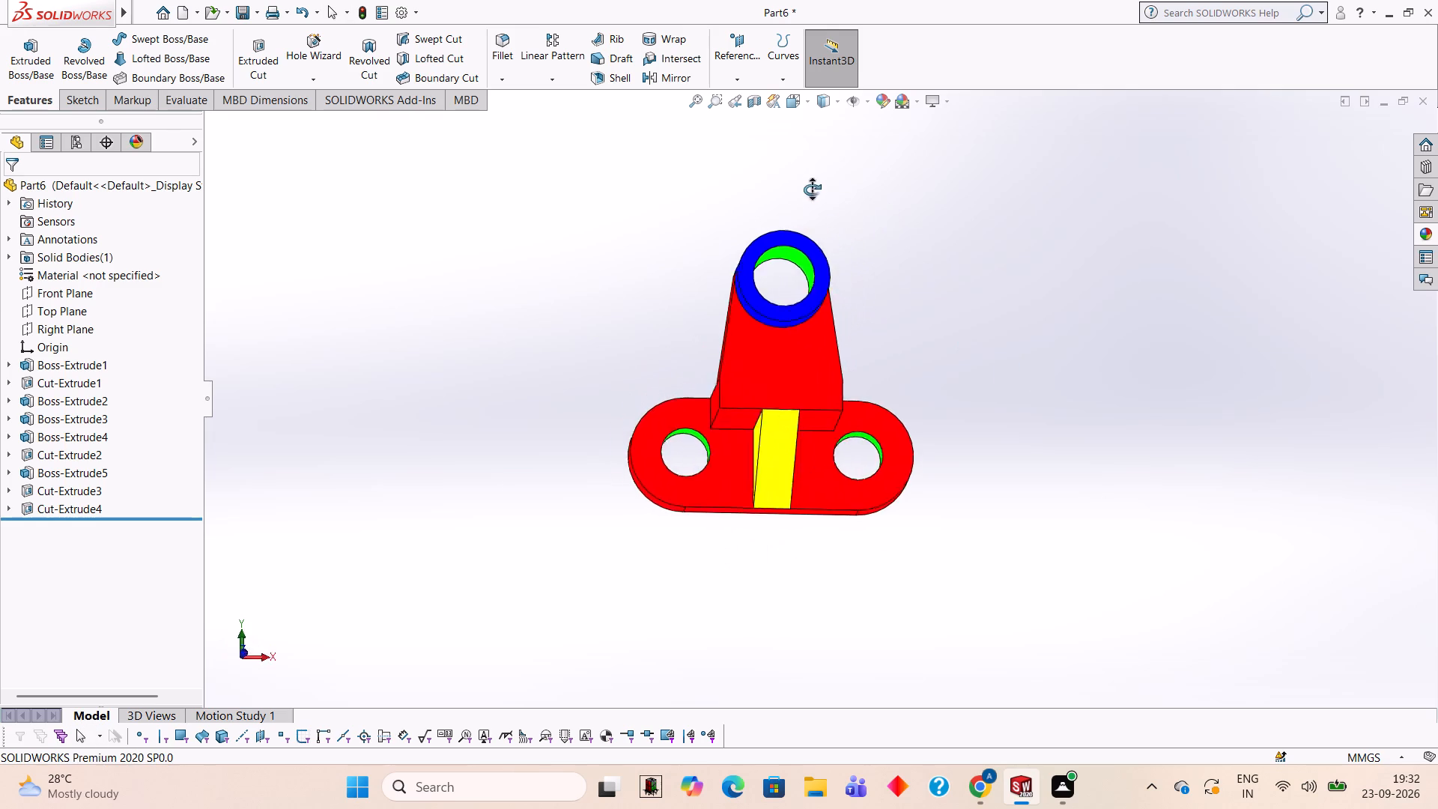
middle_click_drag(812, 190, 847, 175)
middle_click_drag(983, 363, 960, 226)
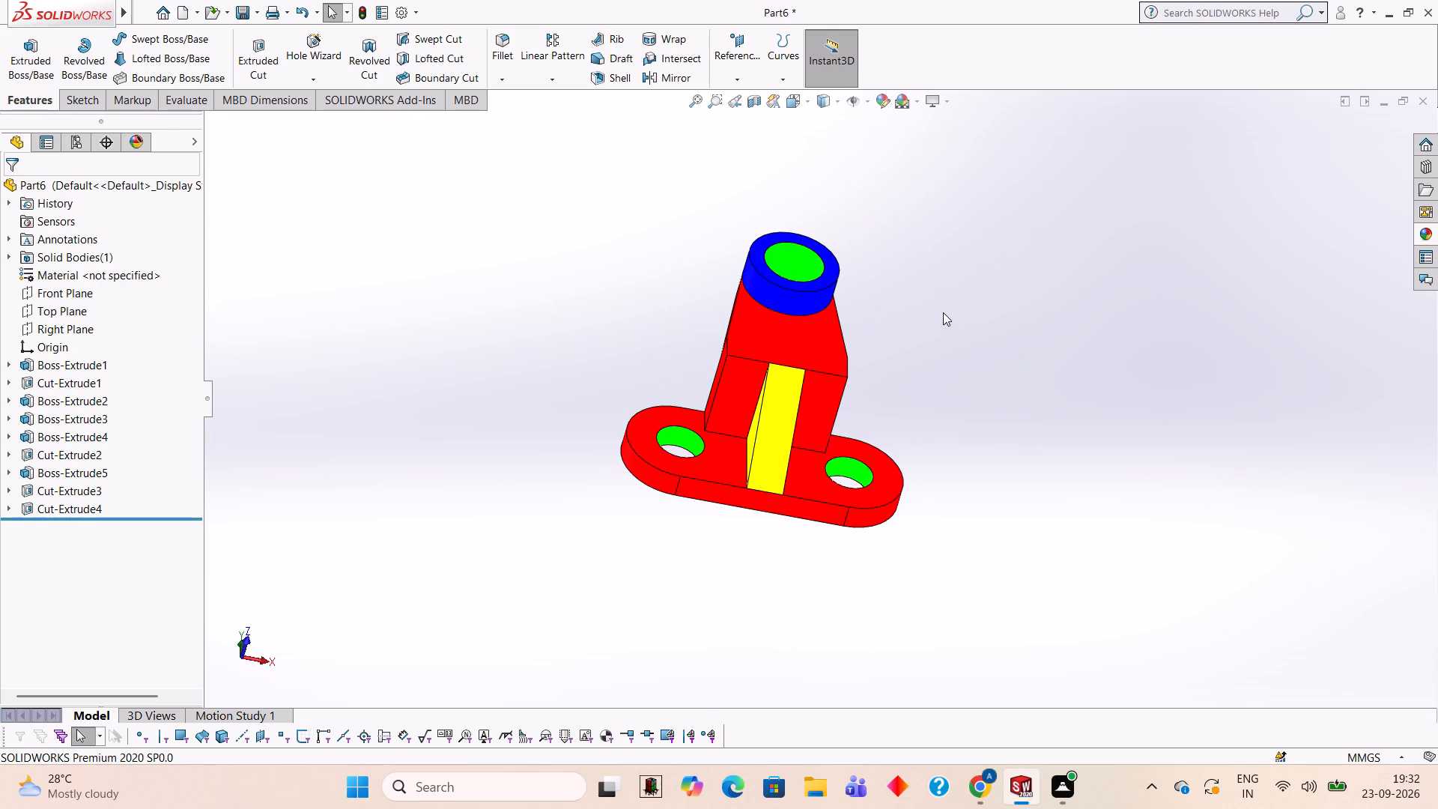
middle_click_drag(943, 315, 970, 399)
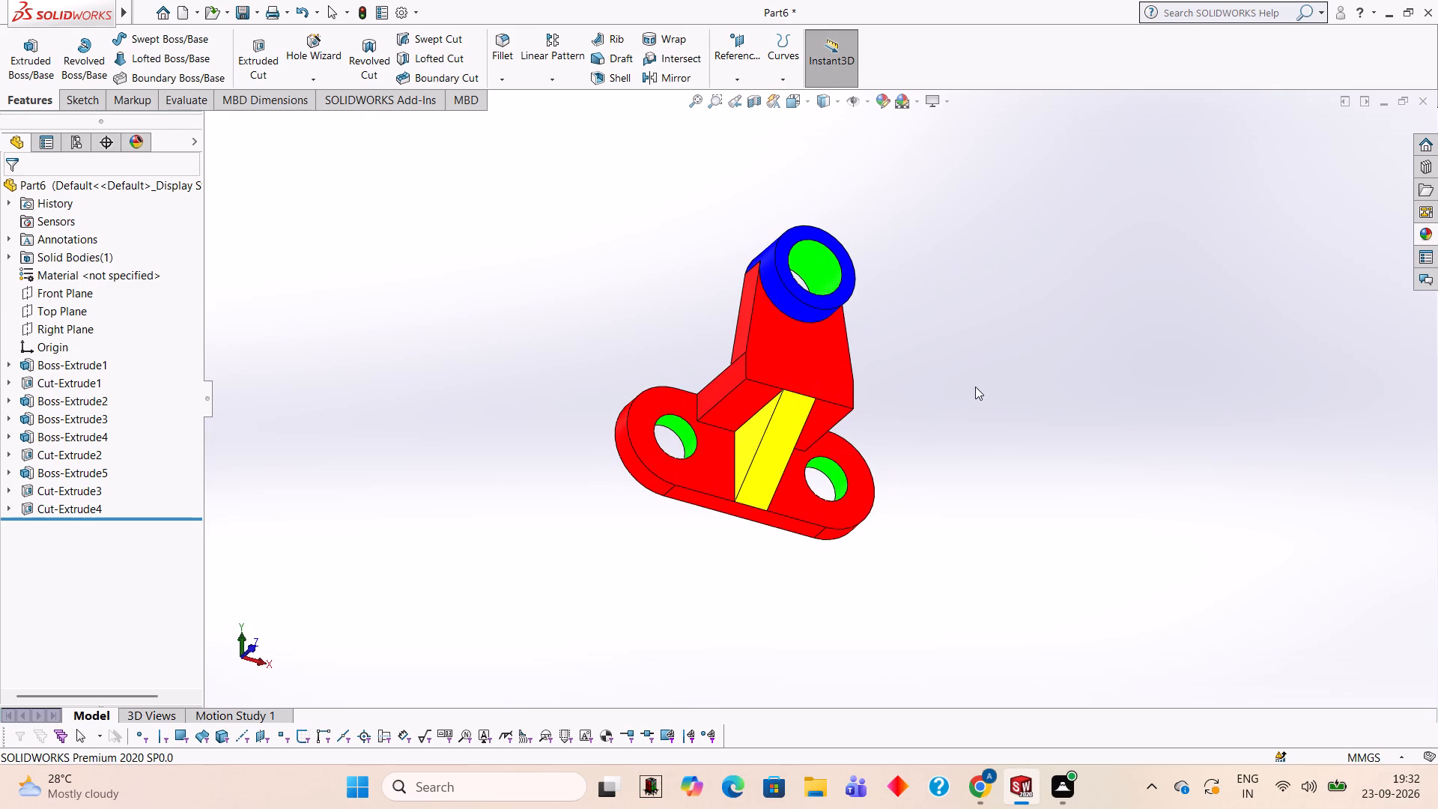
scroll(998, 348, "down", 1)
middle_click_drag(986, 348, 561, 304)
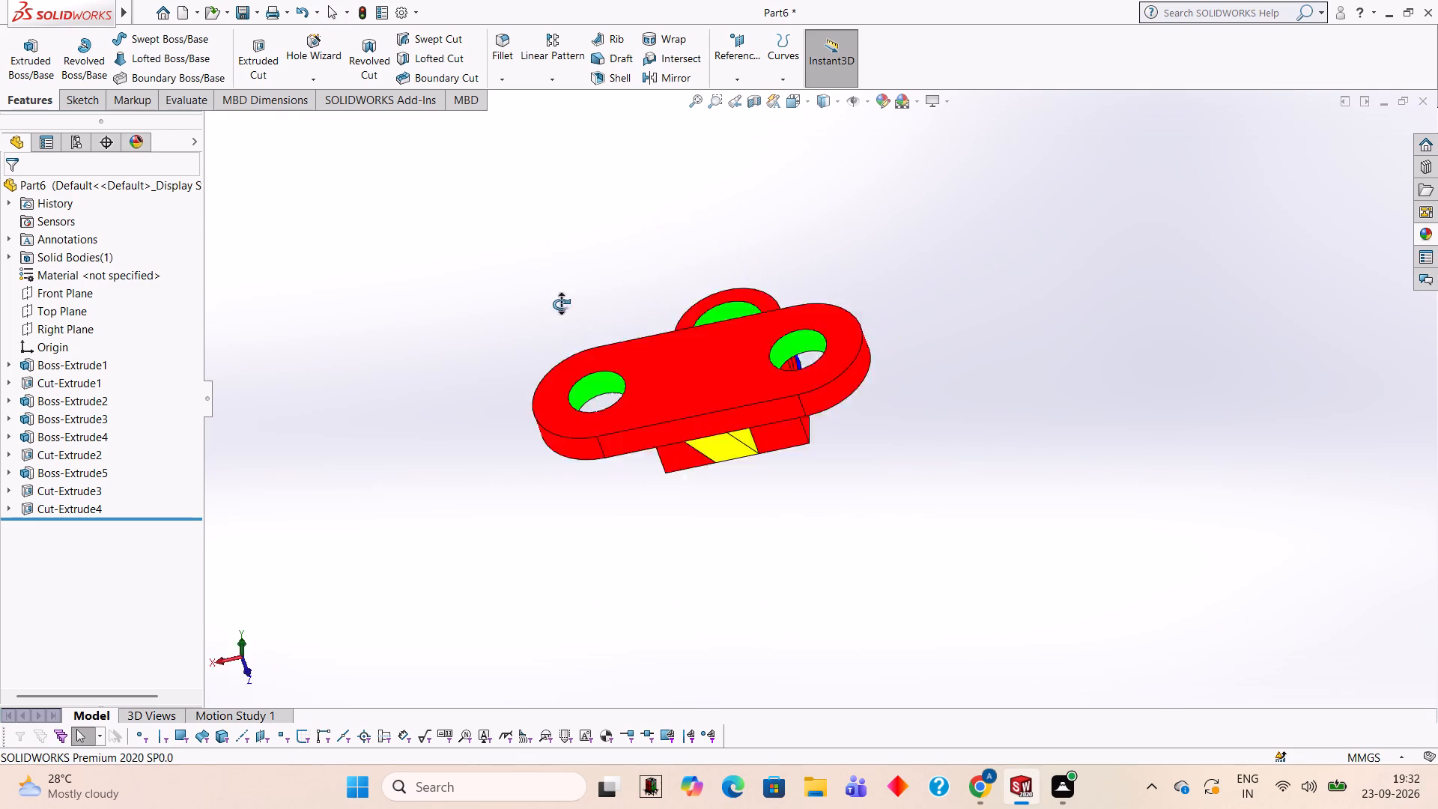
middle_click_drag(561, 304, 978, 360)
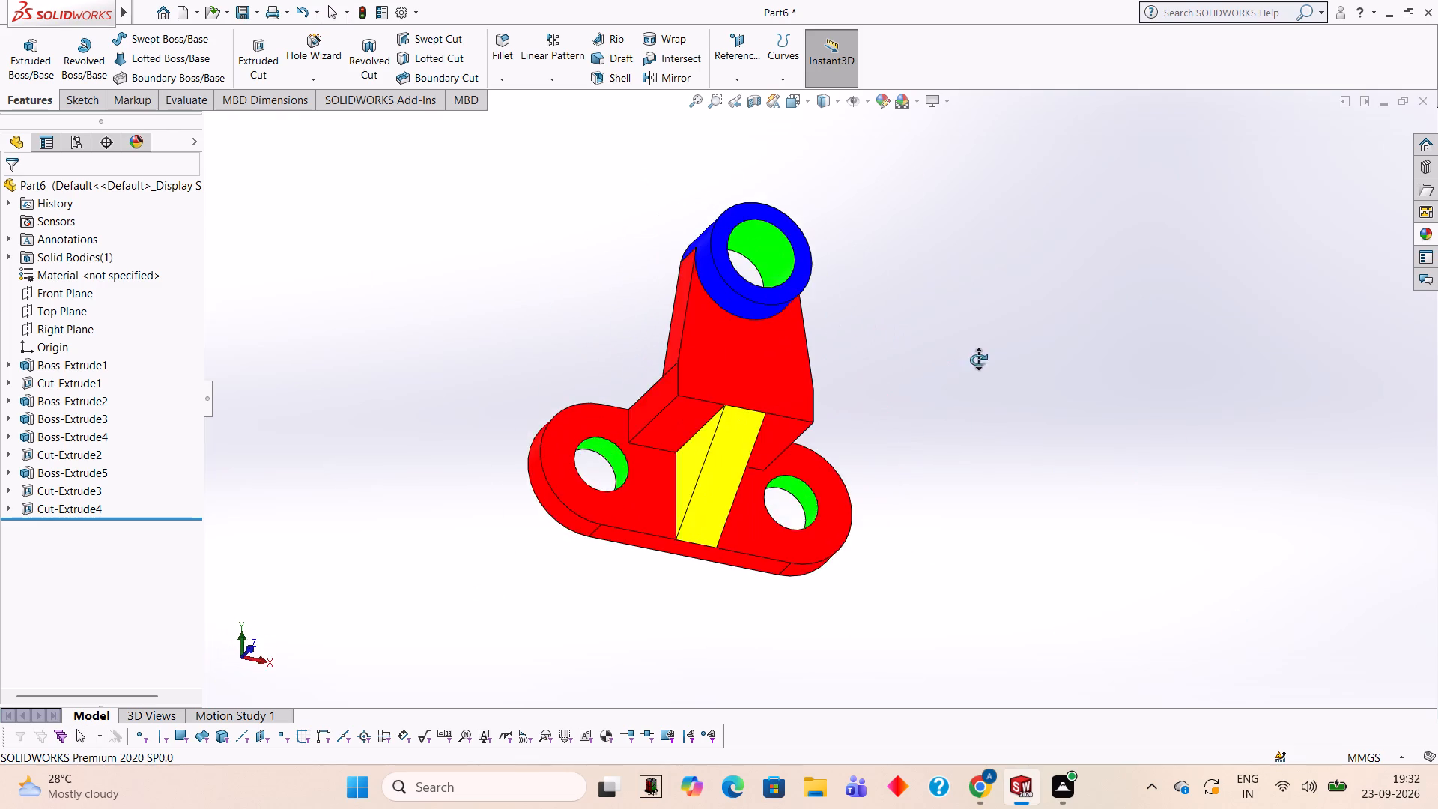
middle_click_drag(978, 360, 946, 310)
scroll(386, 369, "up", 1)
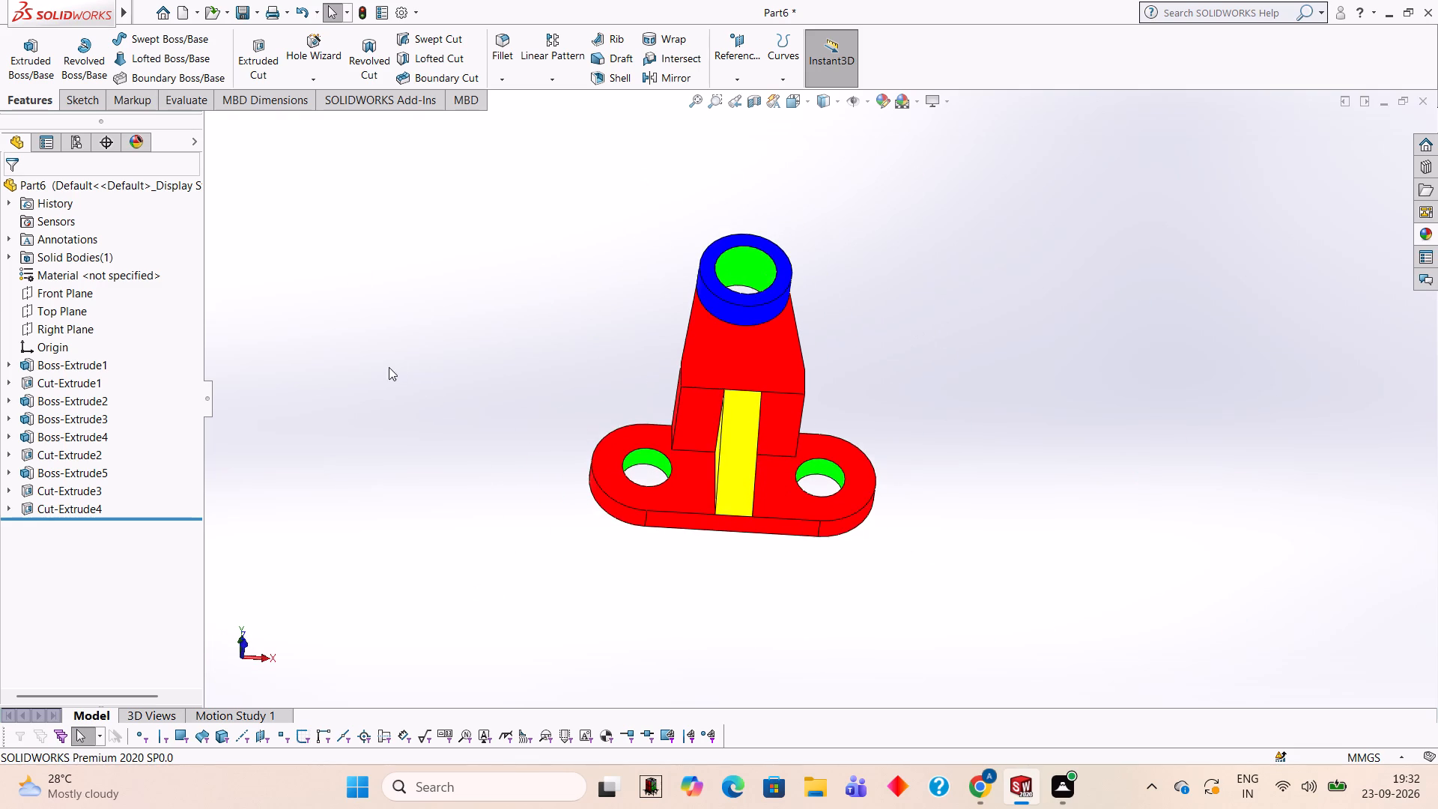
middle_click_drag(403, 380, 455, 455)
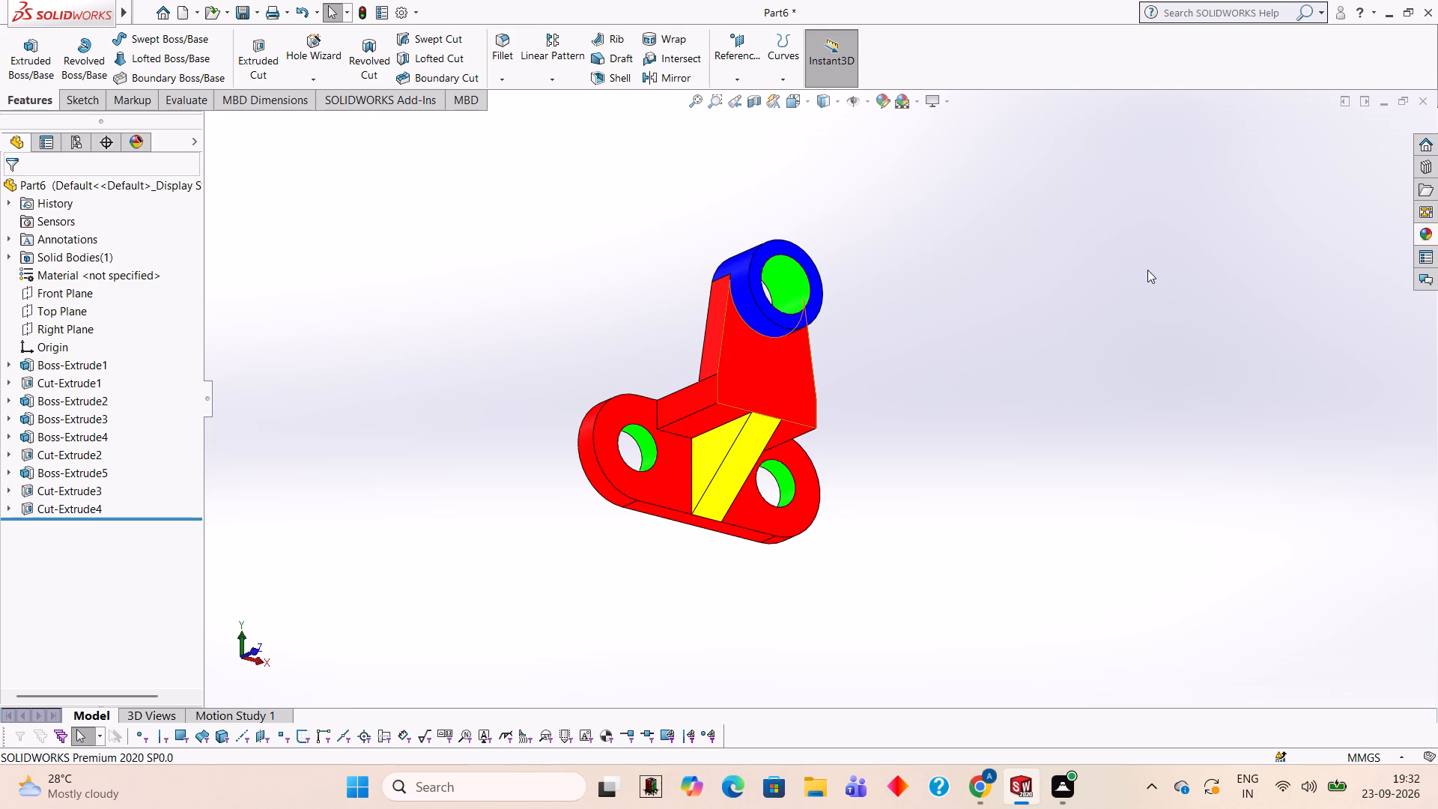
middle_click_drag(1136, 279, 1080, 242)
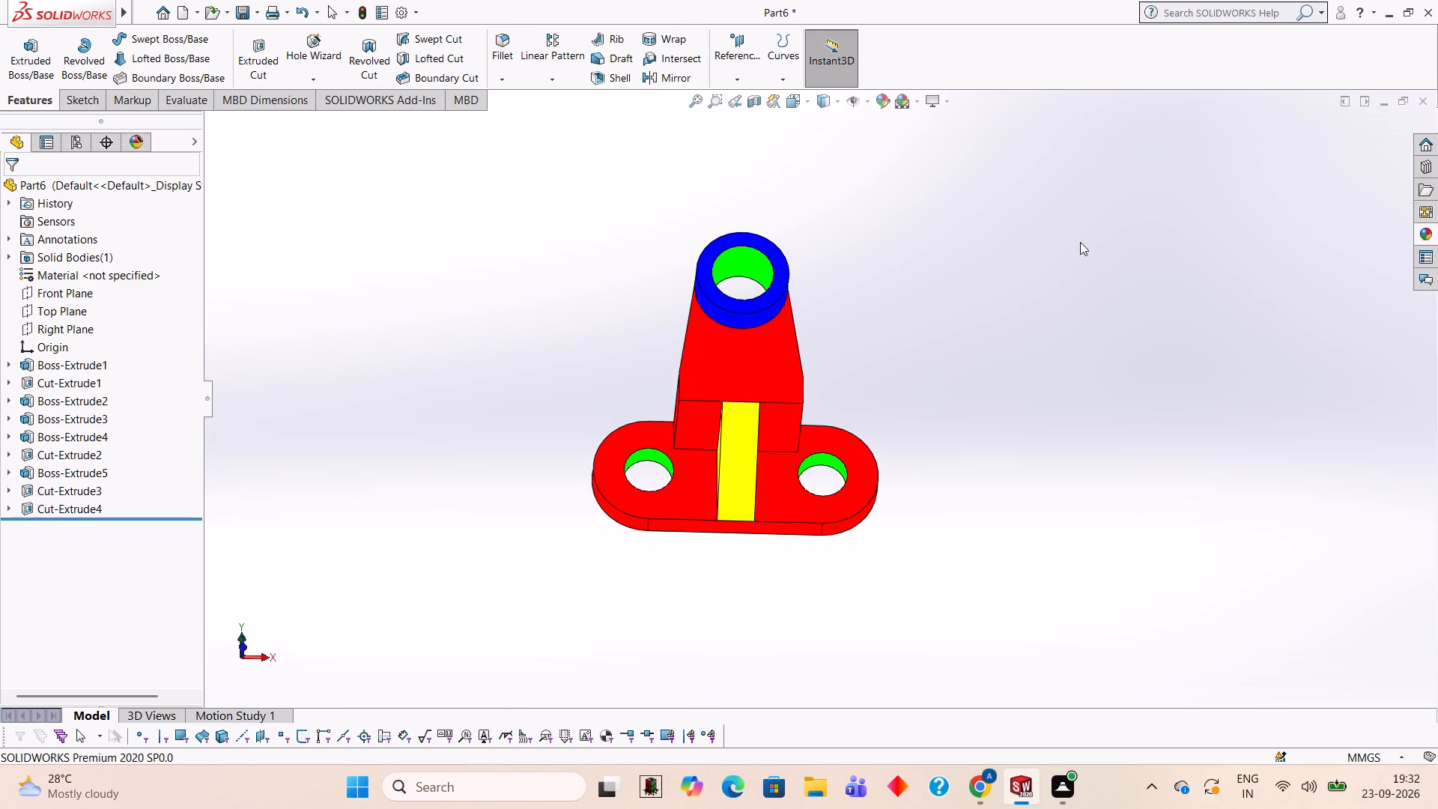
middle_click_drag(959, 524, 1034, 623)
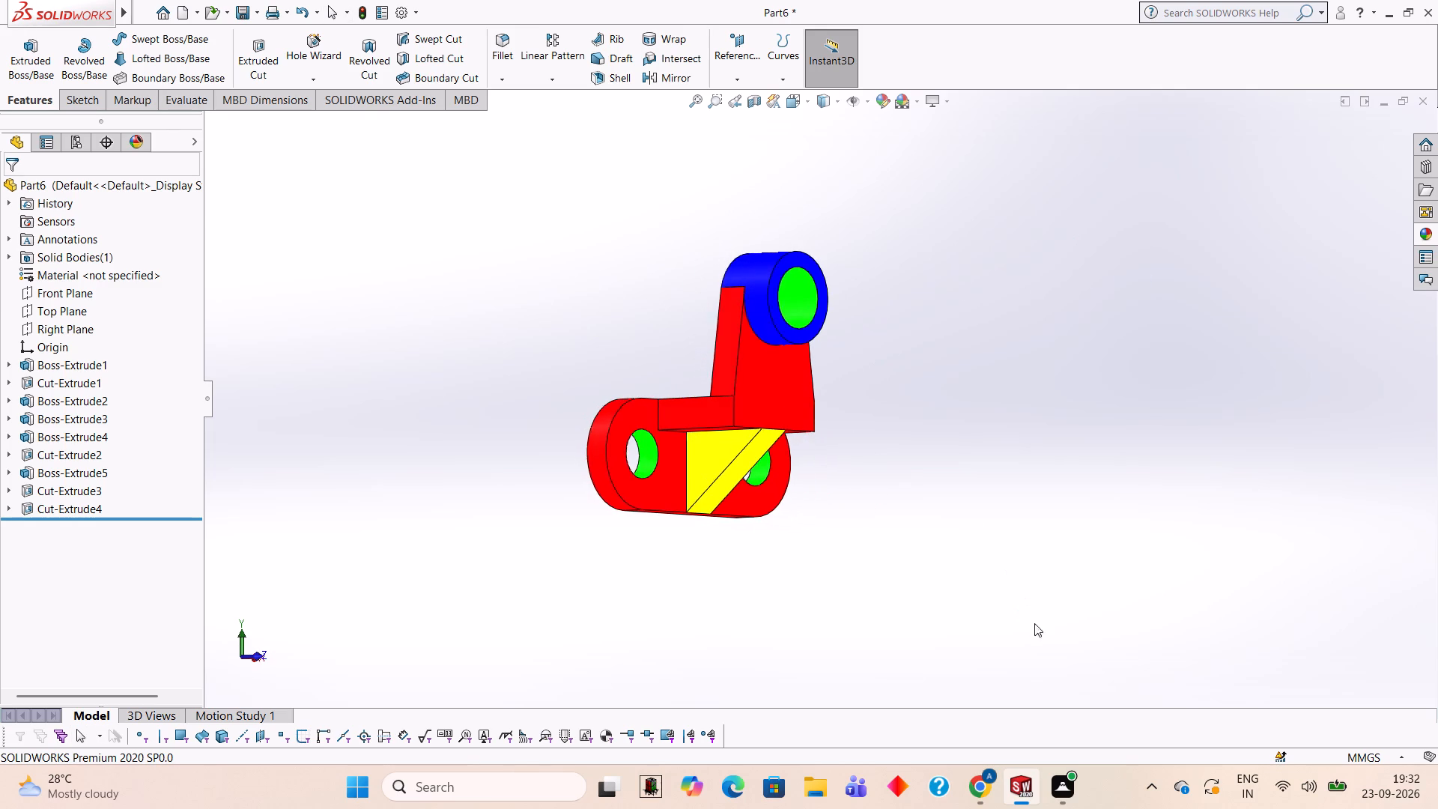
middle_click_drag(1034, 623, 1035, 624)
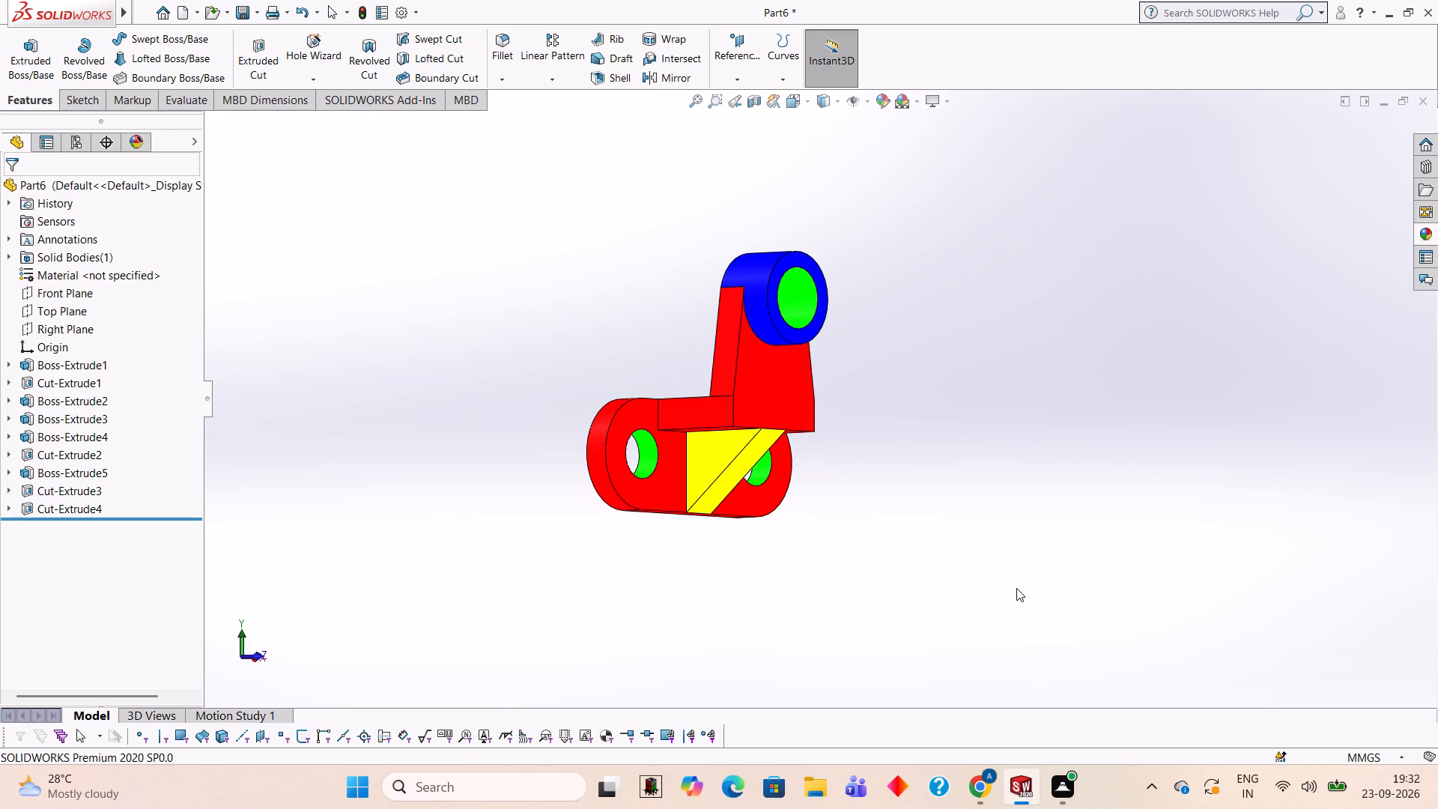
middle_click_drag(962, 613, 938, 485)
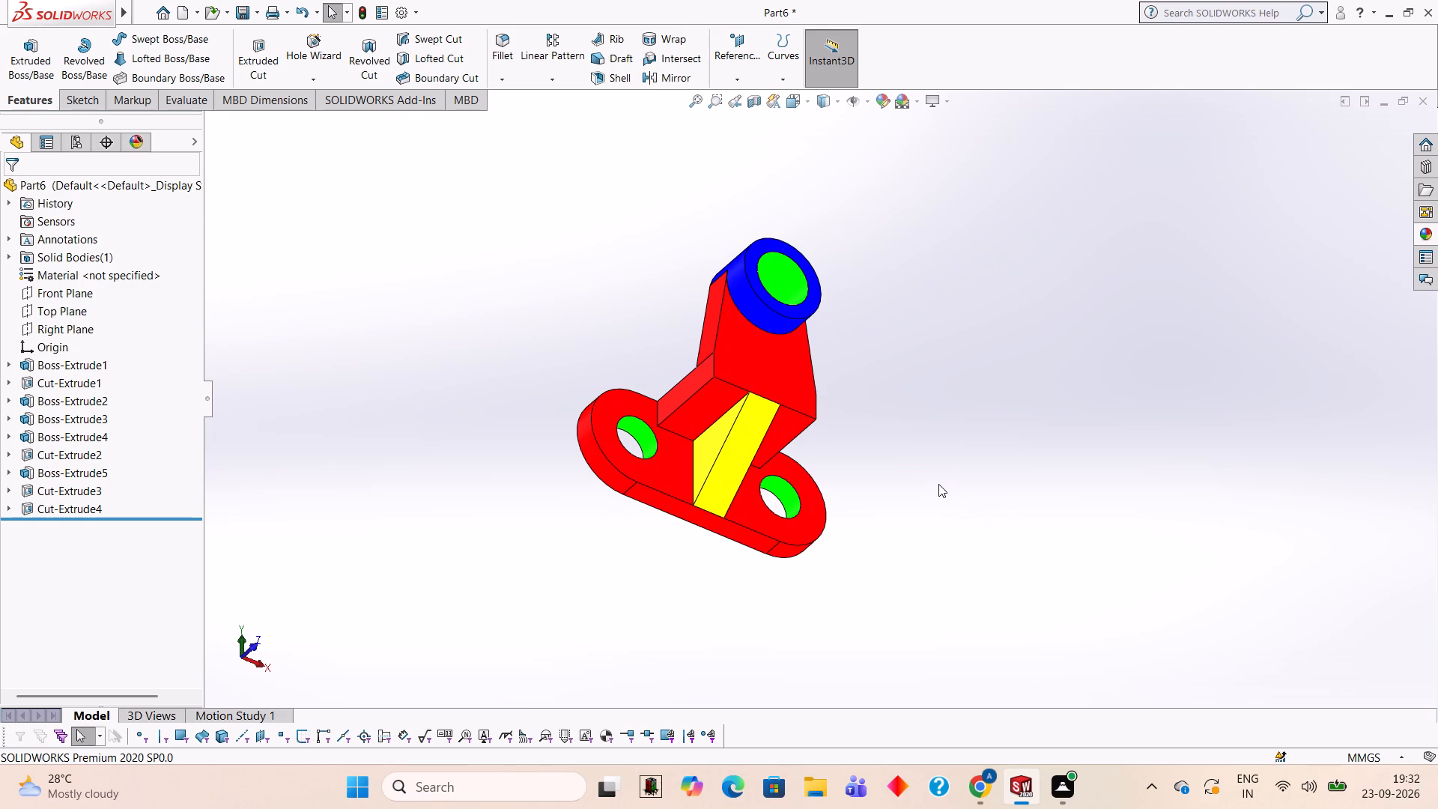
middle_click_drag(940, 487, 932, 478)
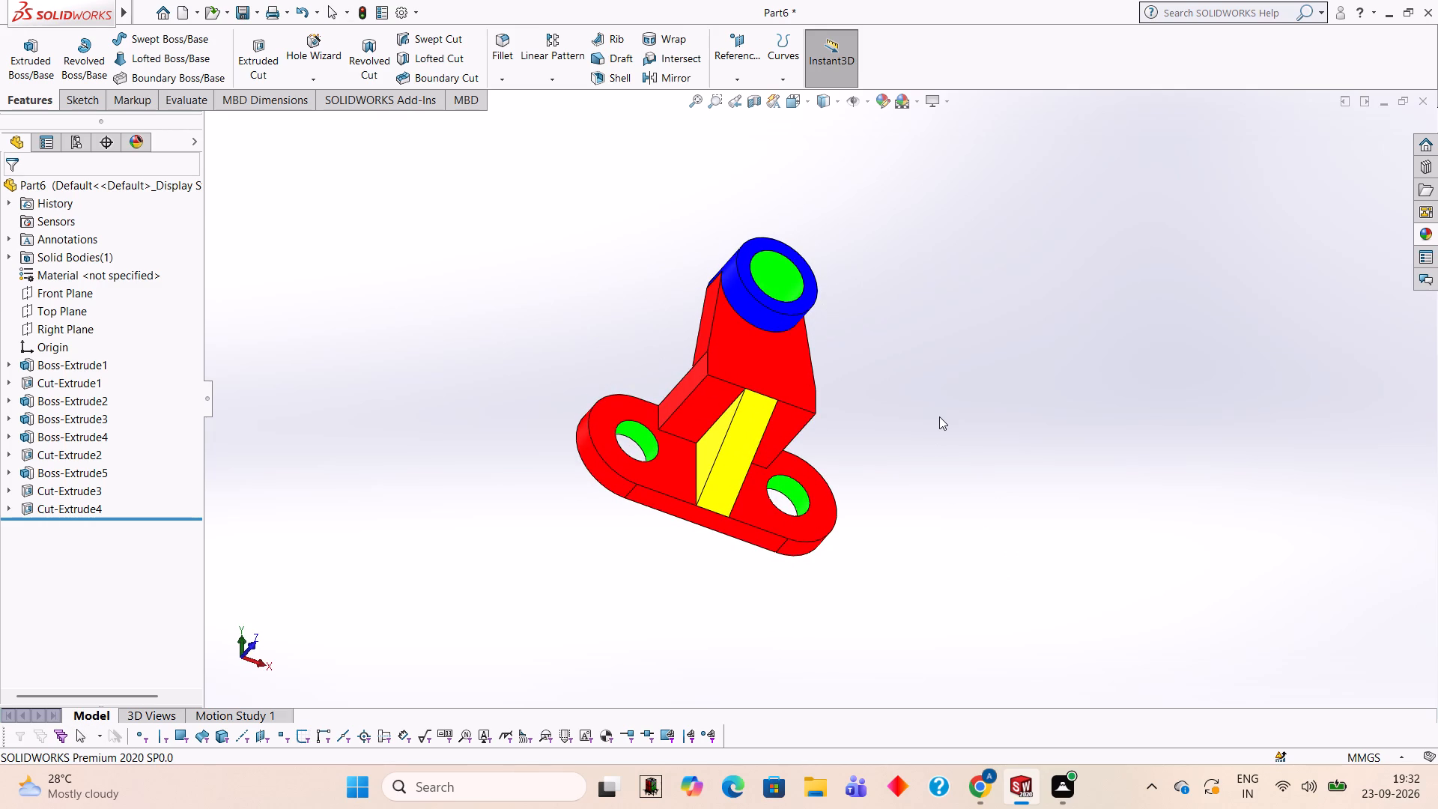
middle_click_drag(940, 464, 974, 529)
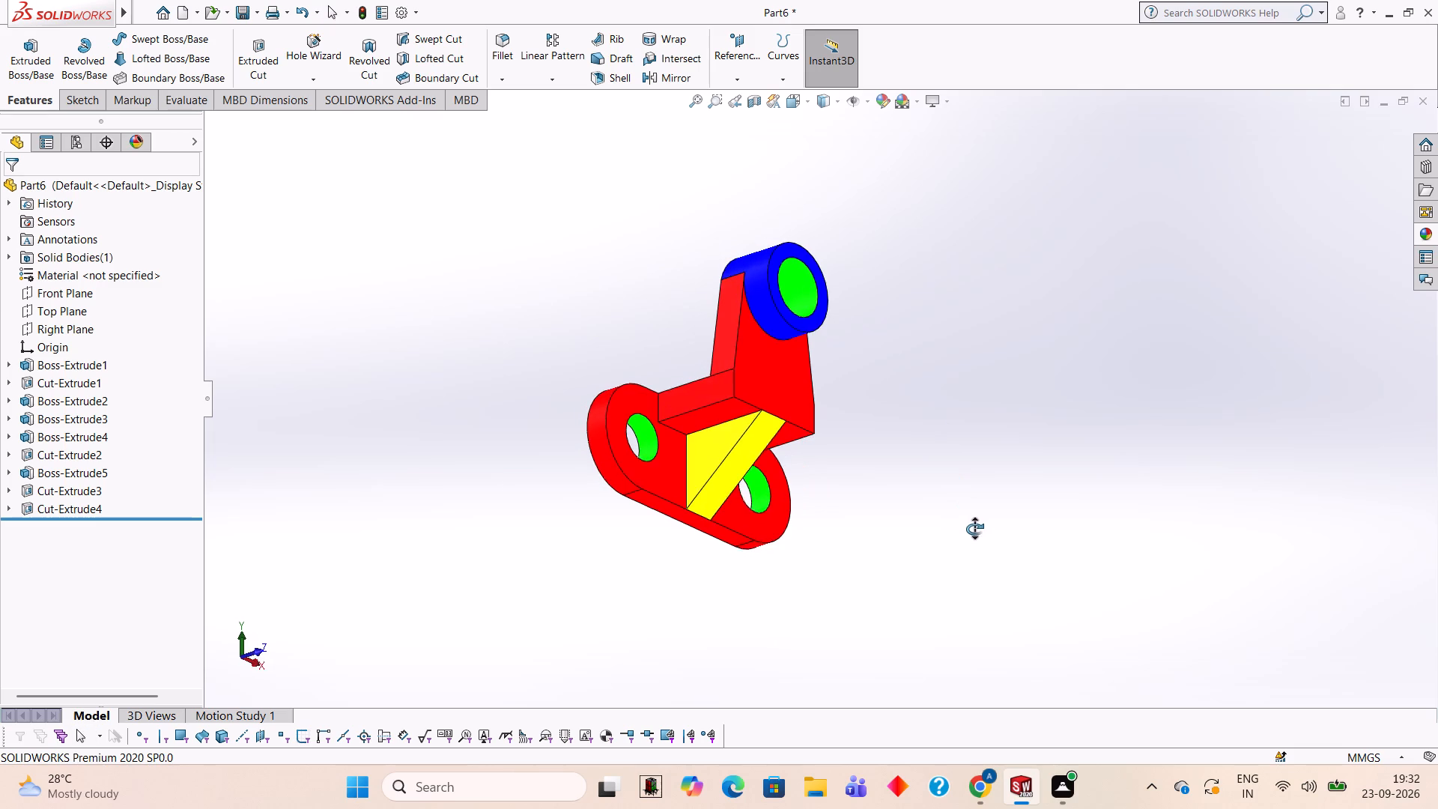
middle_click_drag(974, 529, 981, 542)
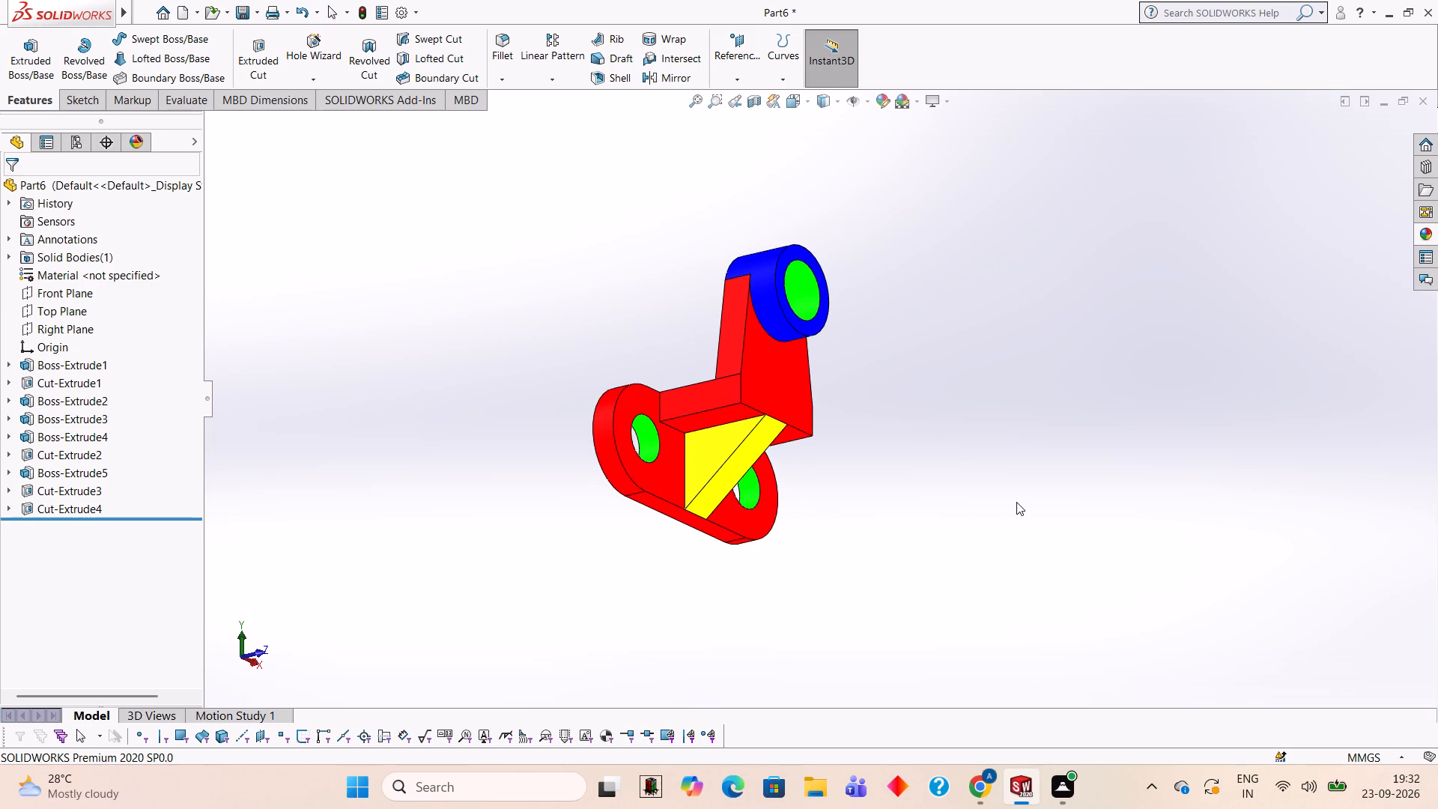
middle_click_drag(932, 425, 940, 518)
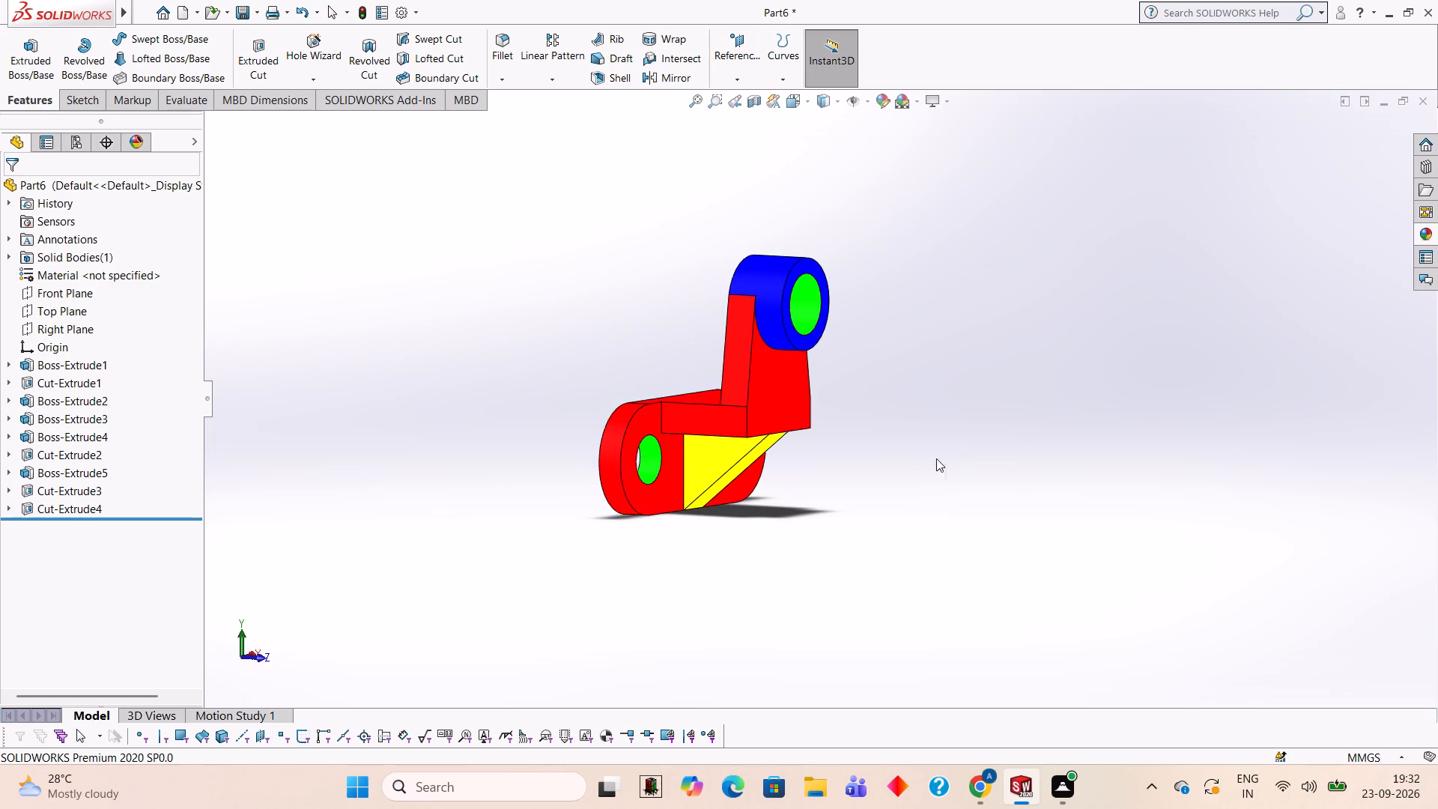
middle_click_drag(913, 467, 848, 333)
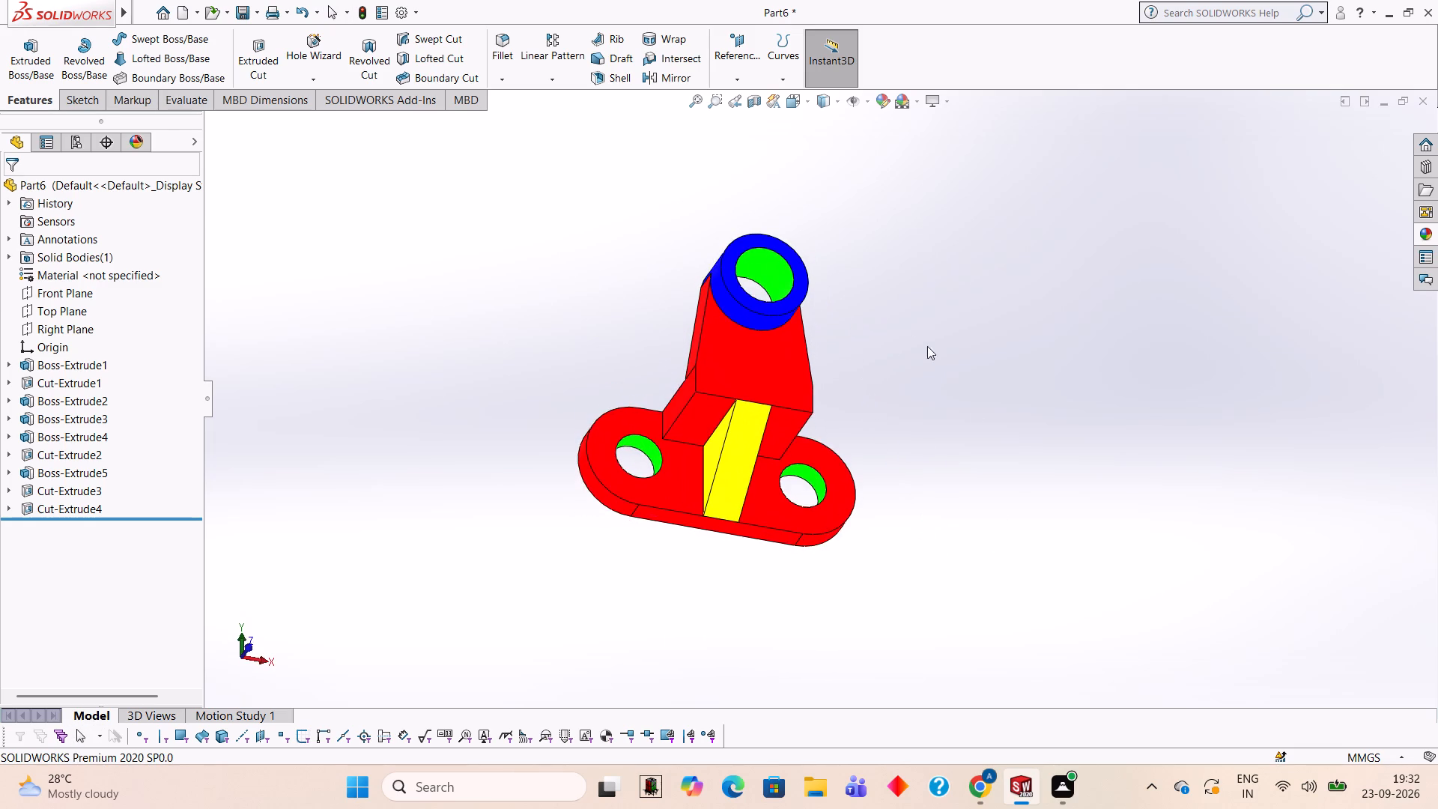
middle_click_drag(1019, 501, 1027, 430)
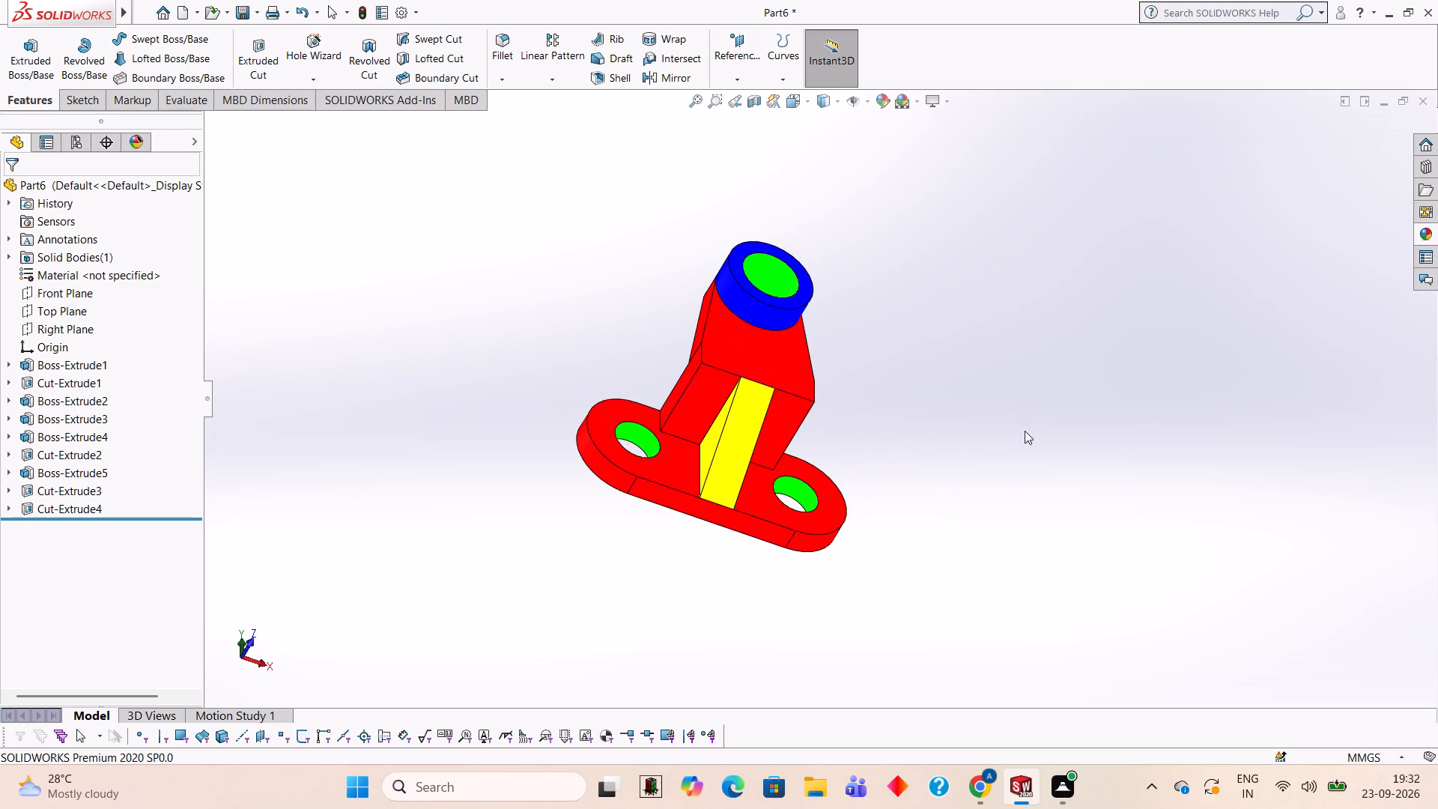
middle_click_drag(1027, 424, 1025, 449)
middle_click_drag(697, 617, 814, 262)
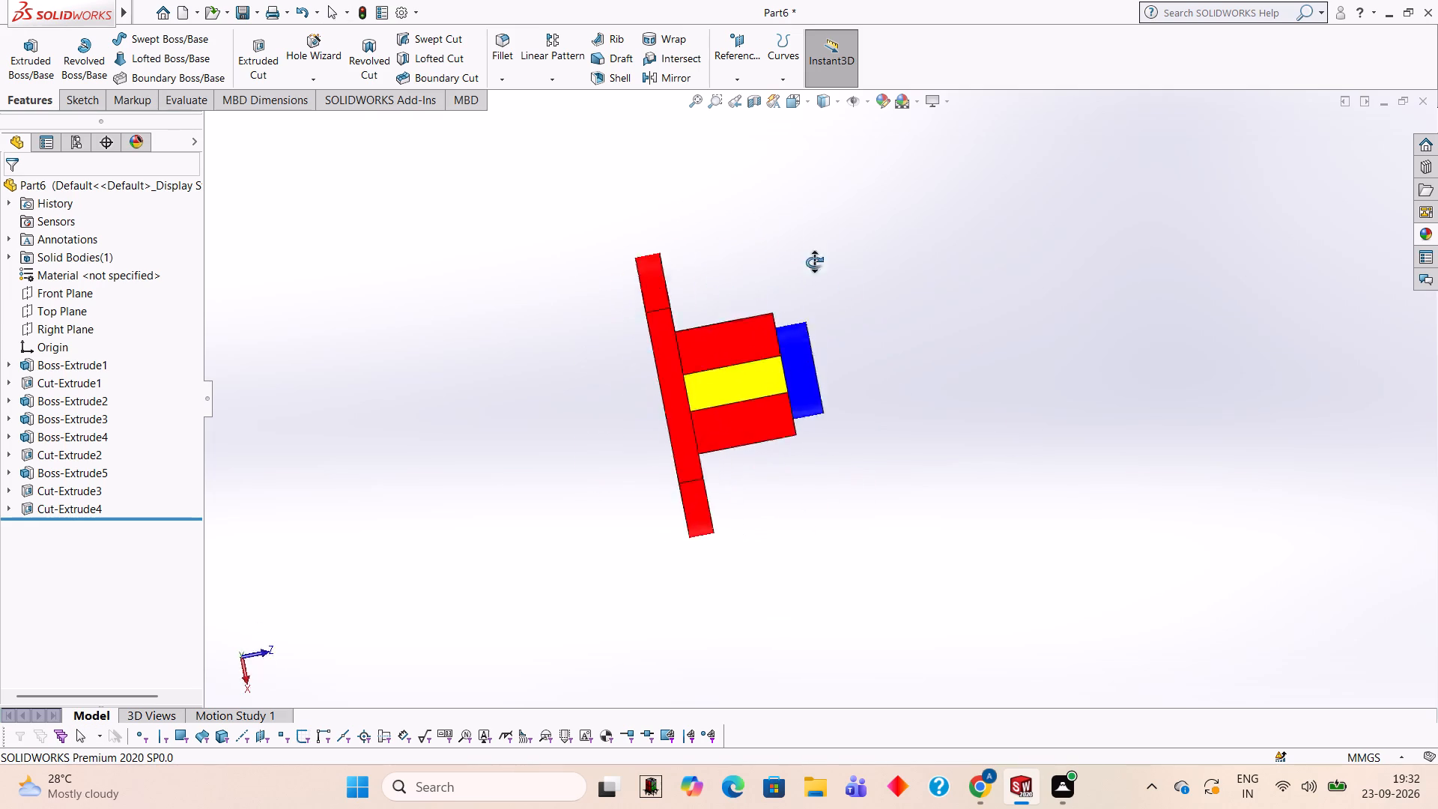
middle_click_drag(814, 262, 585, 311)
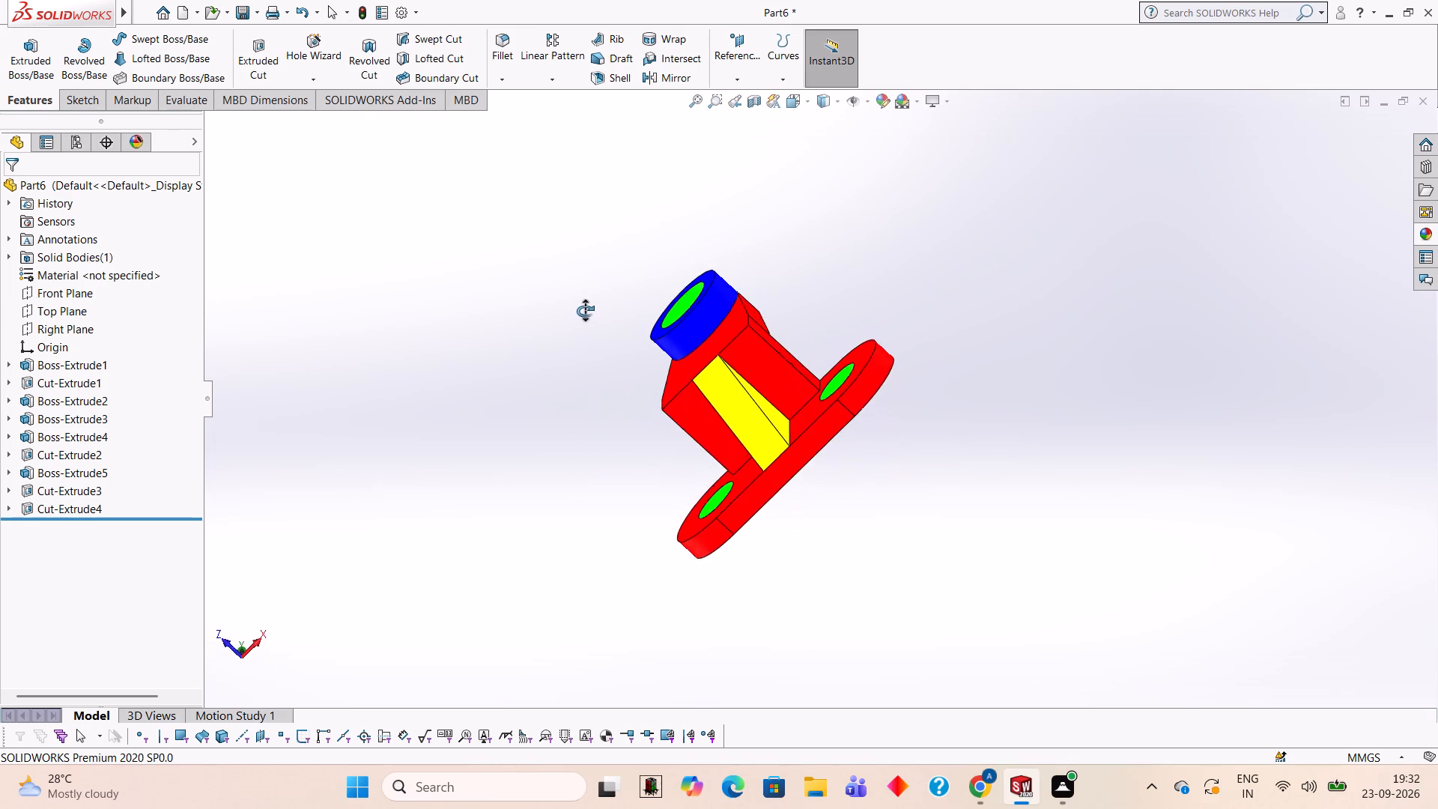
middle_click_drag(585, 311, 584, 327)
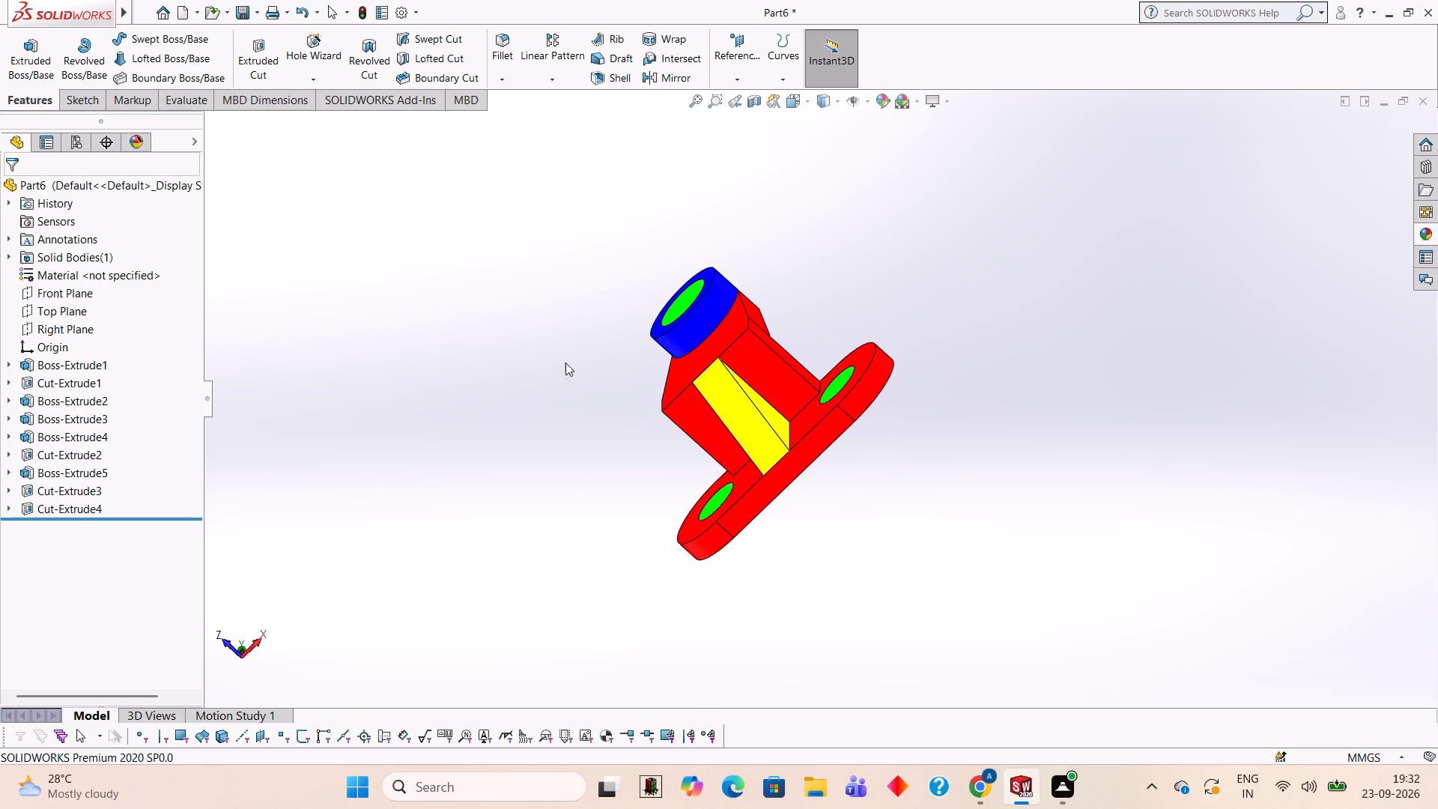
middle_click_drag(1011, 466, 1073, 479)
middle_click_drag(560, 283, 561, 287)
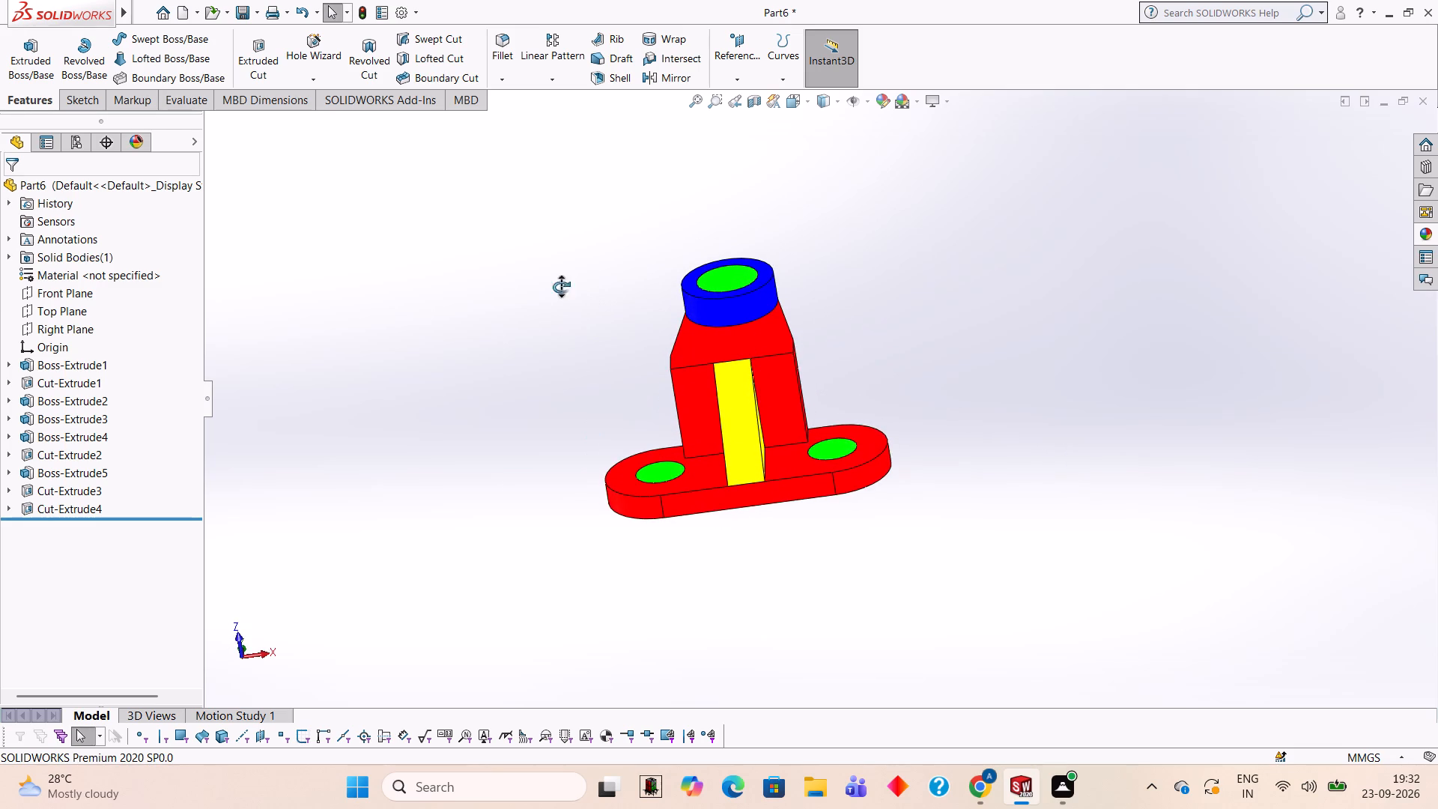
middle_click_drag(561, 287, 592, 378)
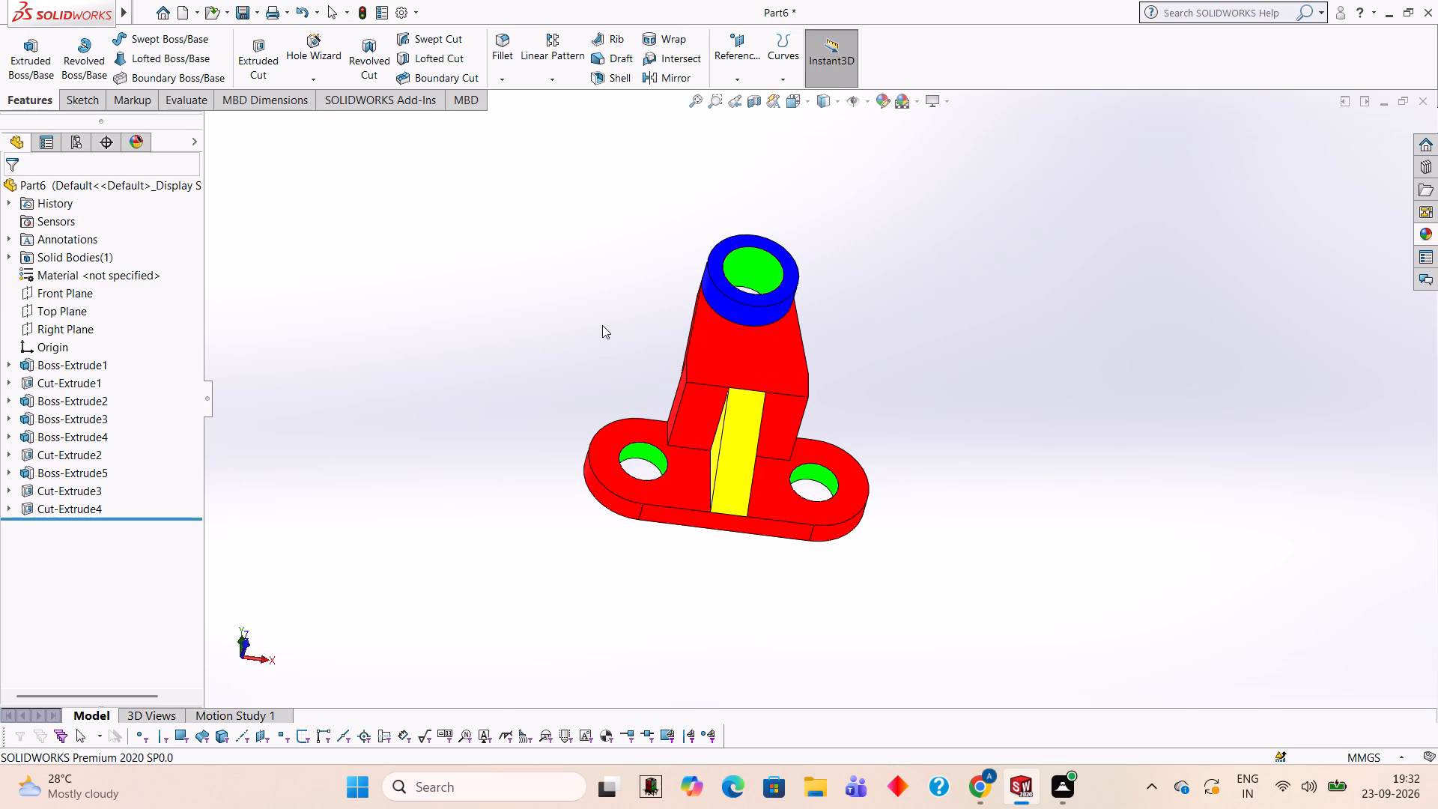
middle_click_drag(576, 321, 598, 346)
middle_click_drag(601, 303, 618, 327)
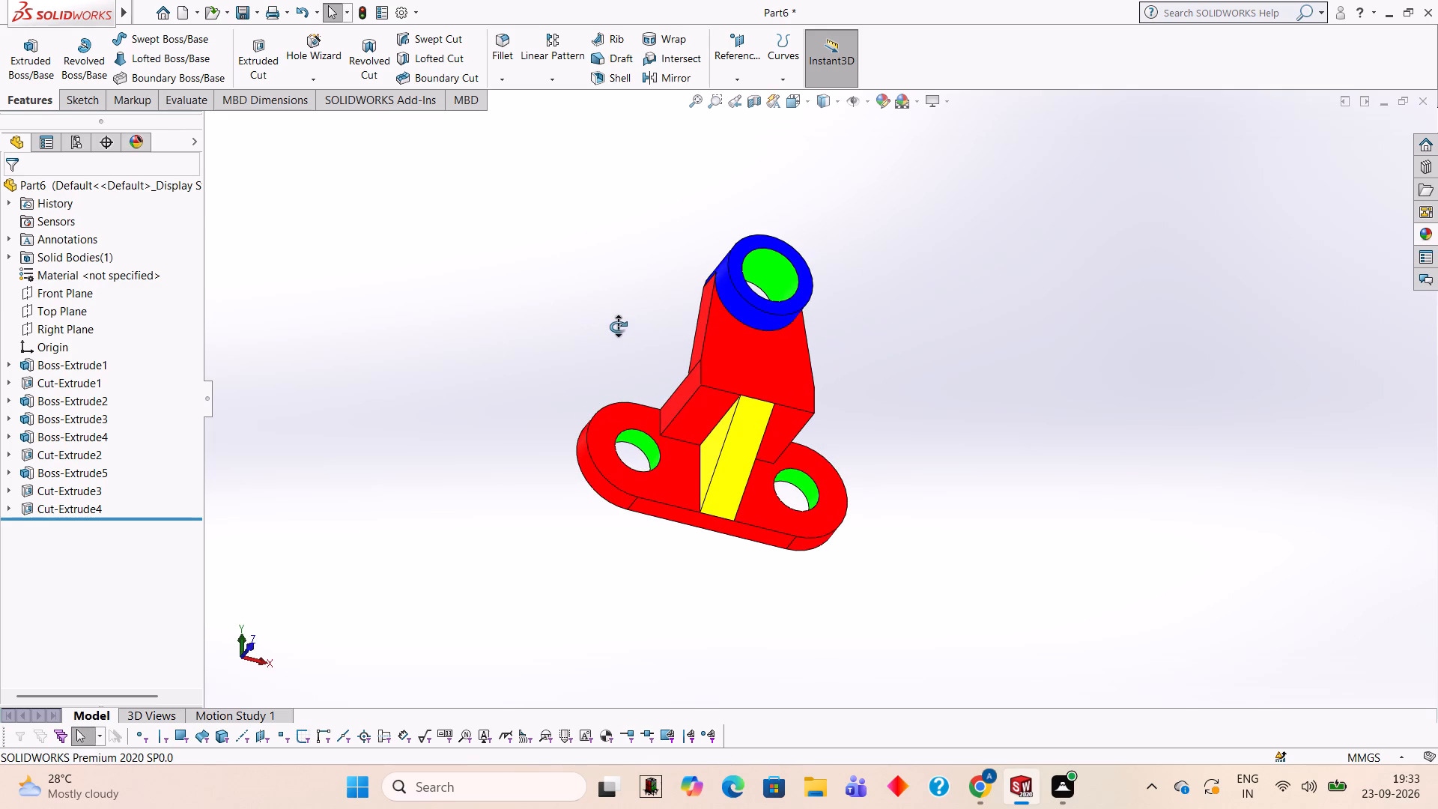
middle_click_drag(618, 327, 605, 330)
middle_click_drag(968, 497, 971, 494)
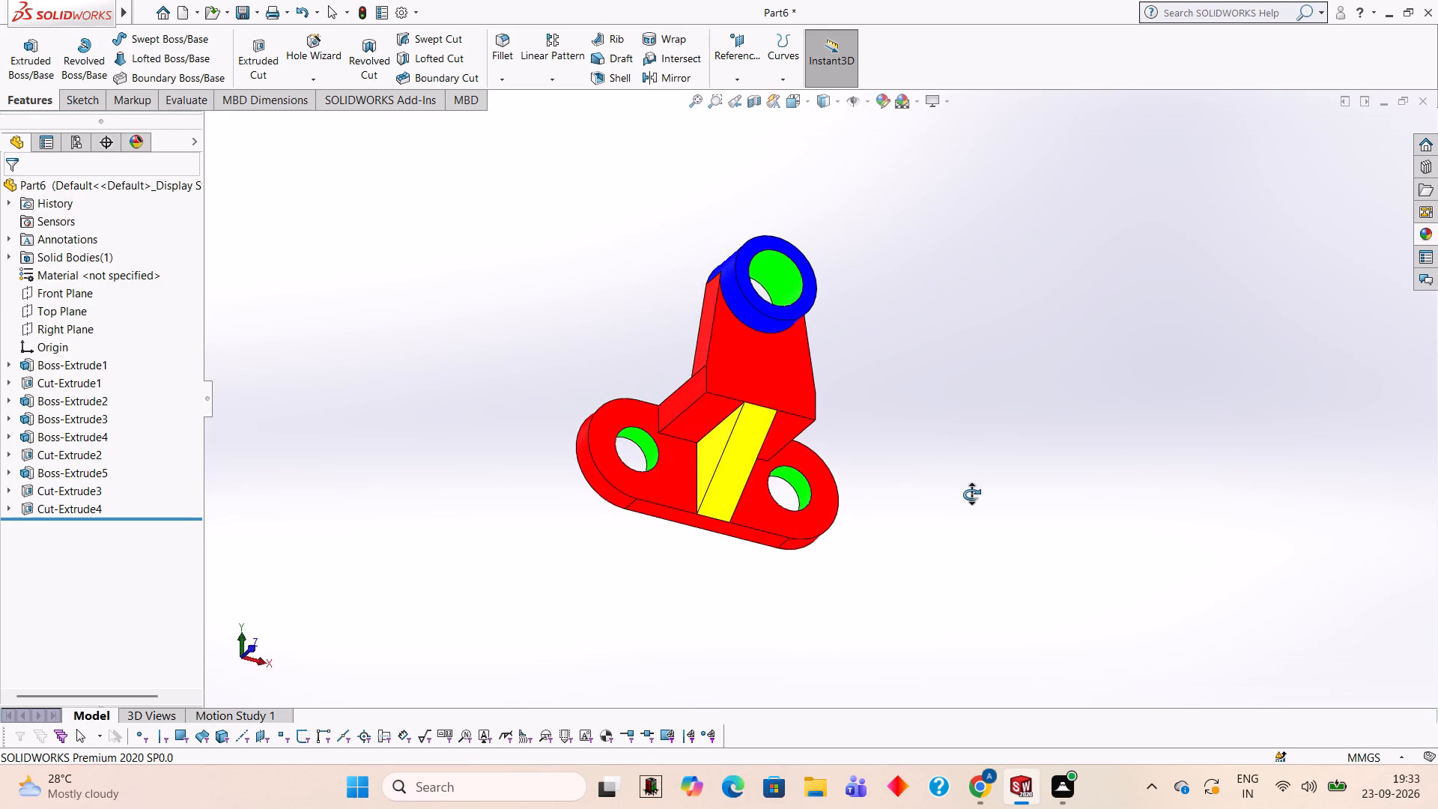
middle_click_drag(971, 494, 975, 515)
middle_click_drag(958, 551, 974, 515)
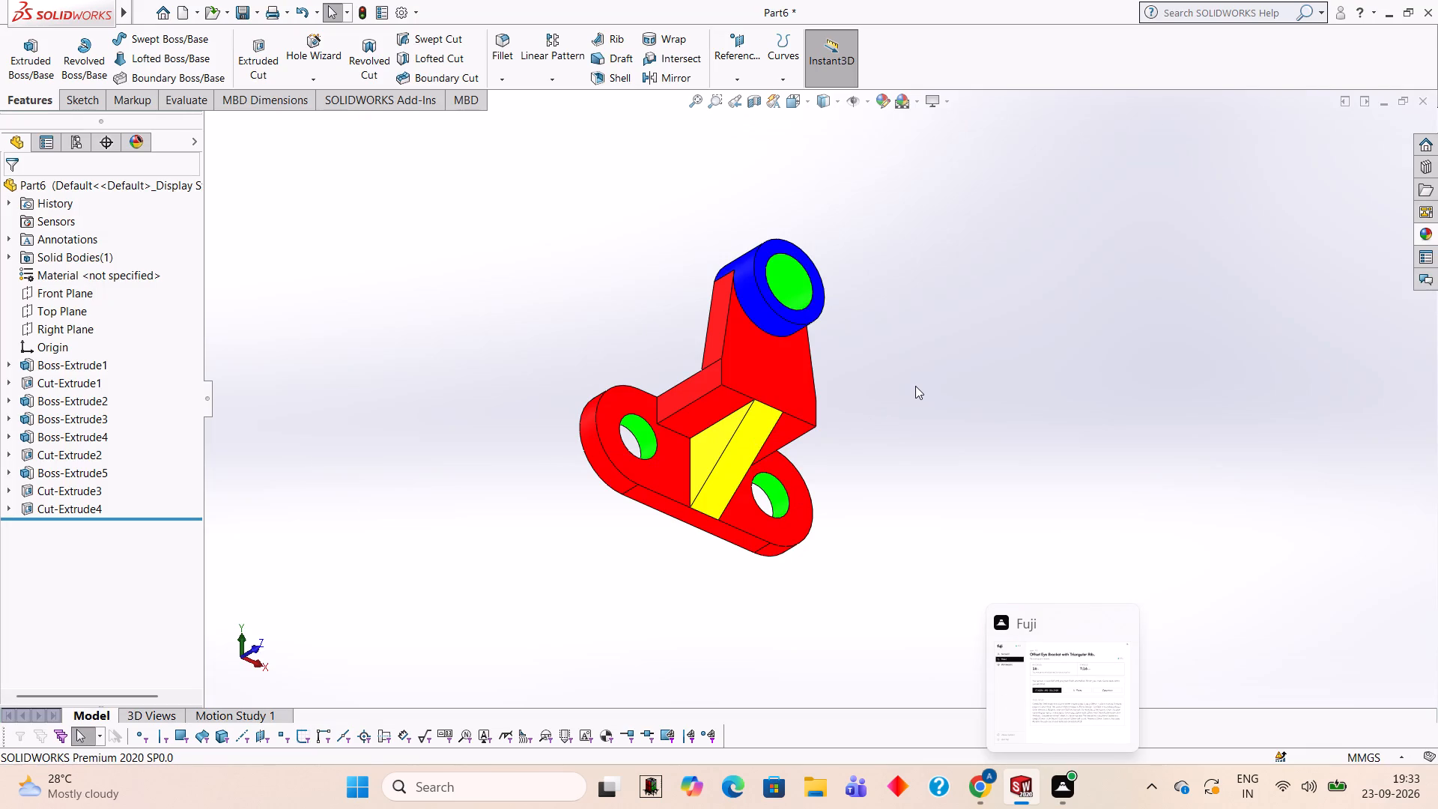
Examine the coloured bracket from the rear of the slotted plate, the side and the underside, including the plate holes.
middle_click_drag(917, 422, 908, 321)
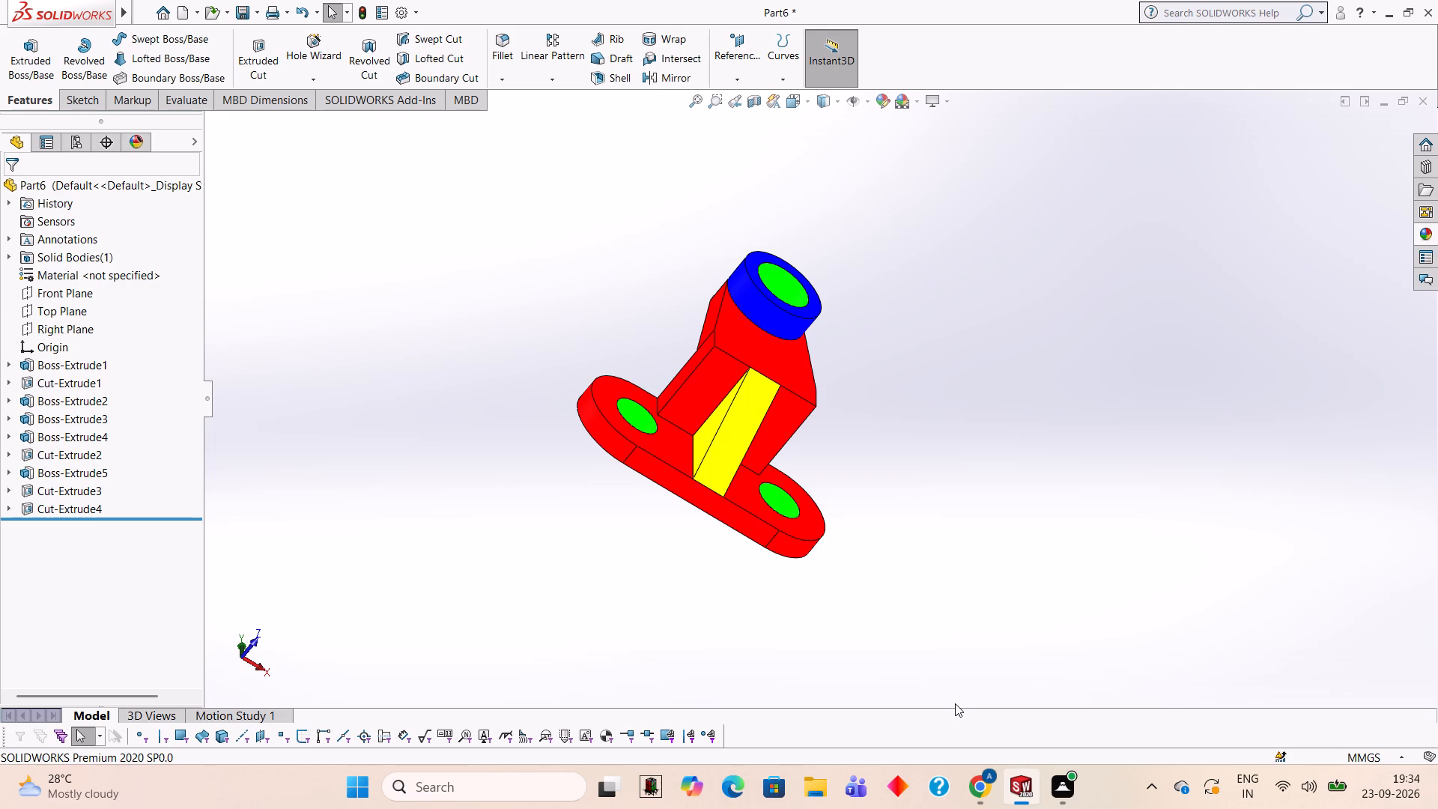
middle_click_drag(1013, 455, 1162, 625)
scroll(1022, 465, "down", 1)
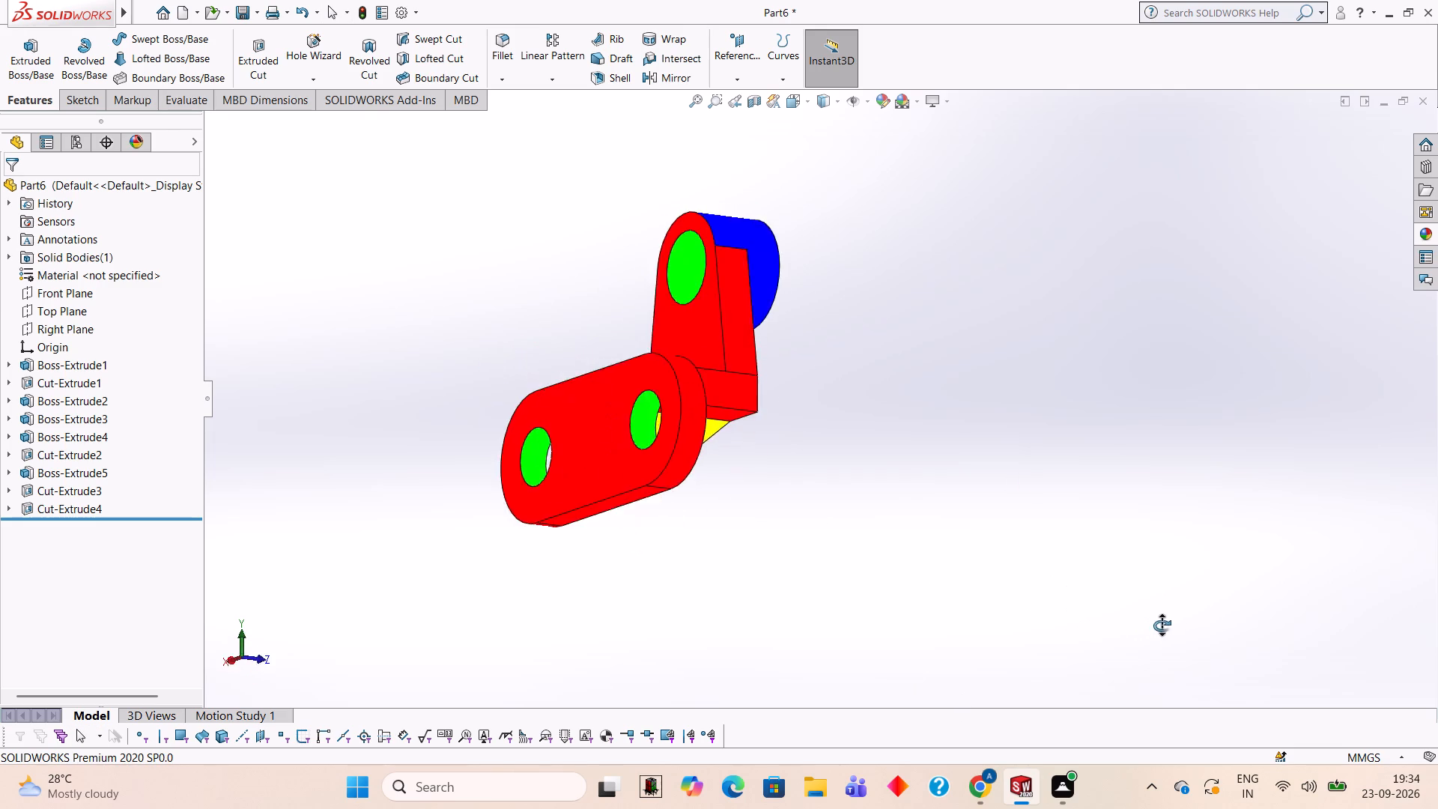
middle_click_drag(1162, 625, 1266, 700)
scroll(1228, 666, "up", 1)
middle_click_drag(950, 403, 1076, 589)
scroll(953, 410, "down", 1)
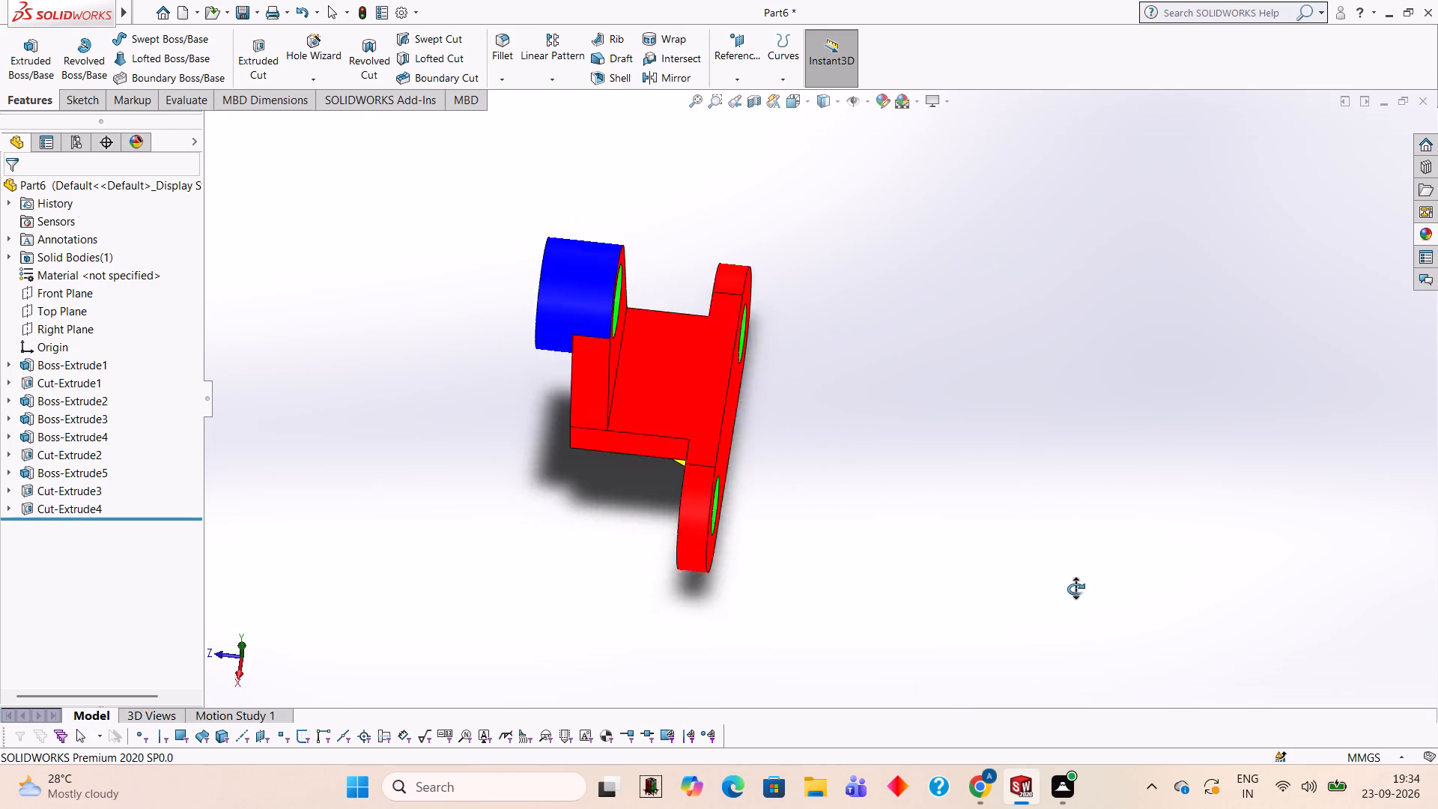
middle_click_drag(1076, 589, 1040, 335)
middle_click_drag(948, 448, 940, 231)
scroll(940, 231, "up", 1)
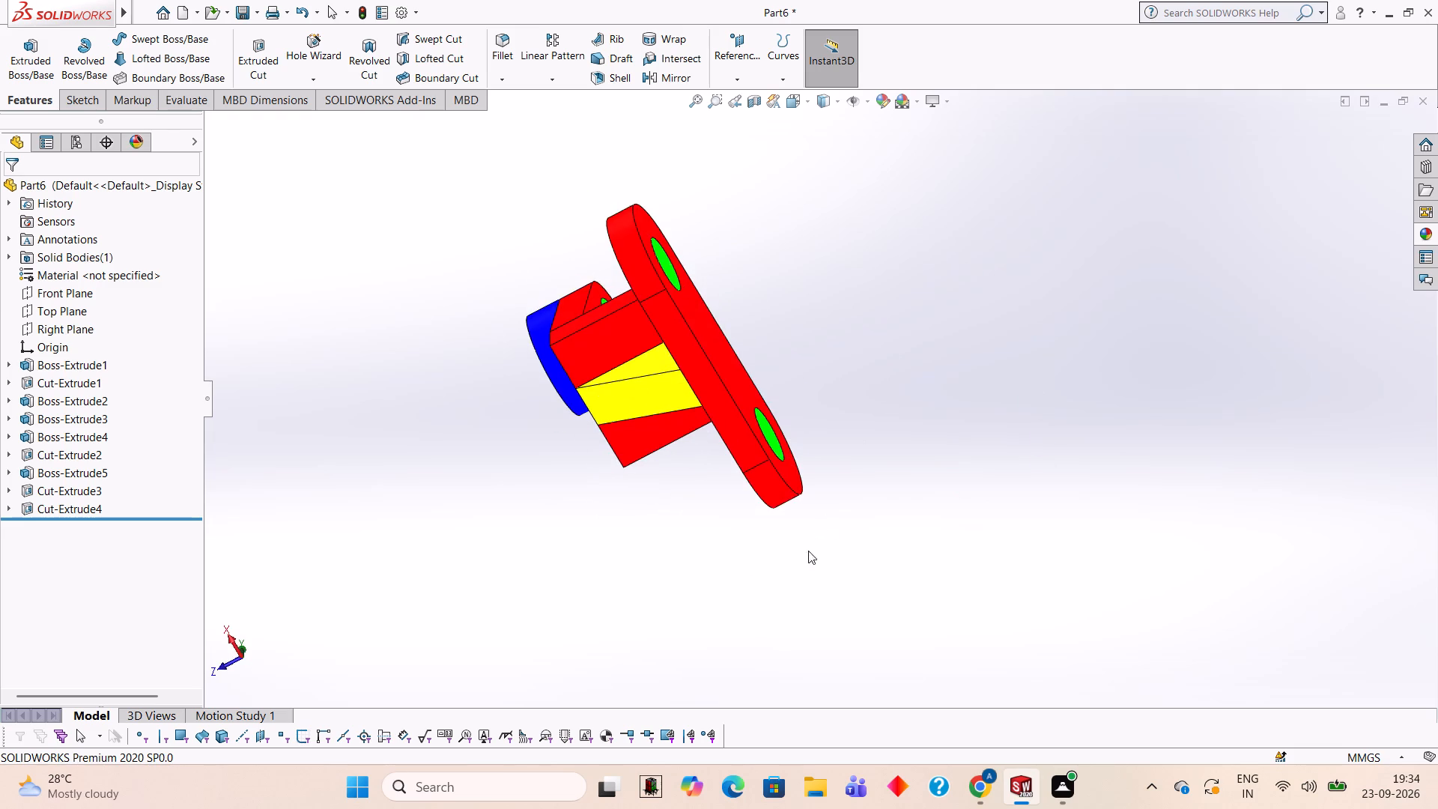
middle_click_drag(810, 554, 1153, 590)
scroll(1024, 357, "down", 1)
scroll(1153, 590, "up", 1)
Examine the bracket's rib, lug and plate holes from the front and at an angle, including the side profile.
middle_click_drag(870, 330, 780, 404)
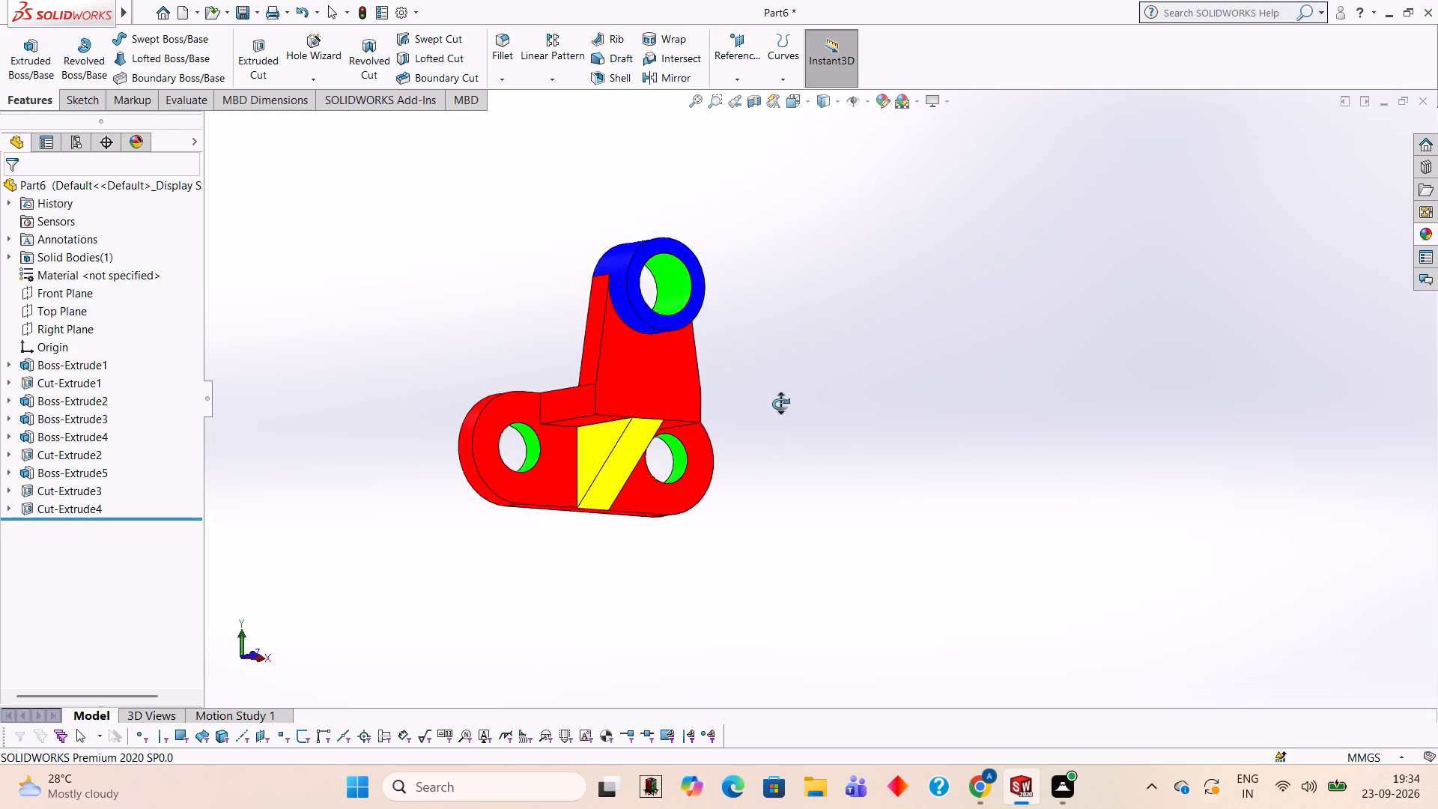
middle_click_drag(780, 404, 765, 374)
middle_click_drag(835, 563, 853, 566)
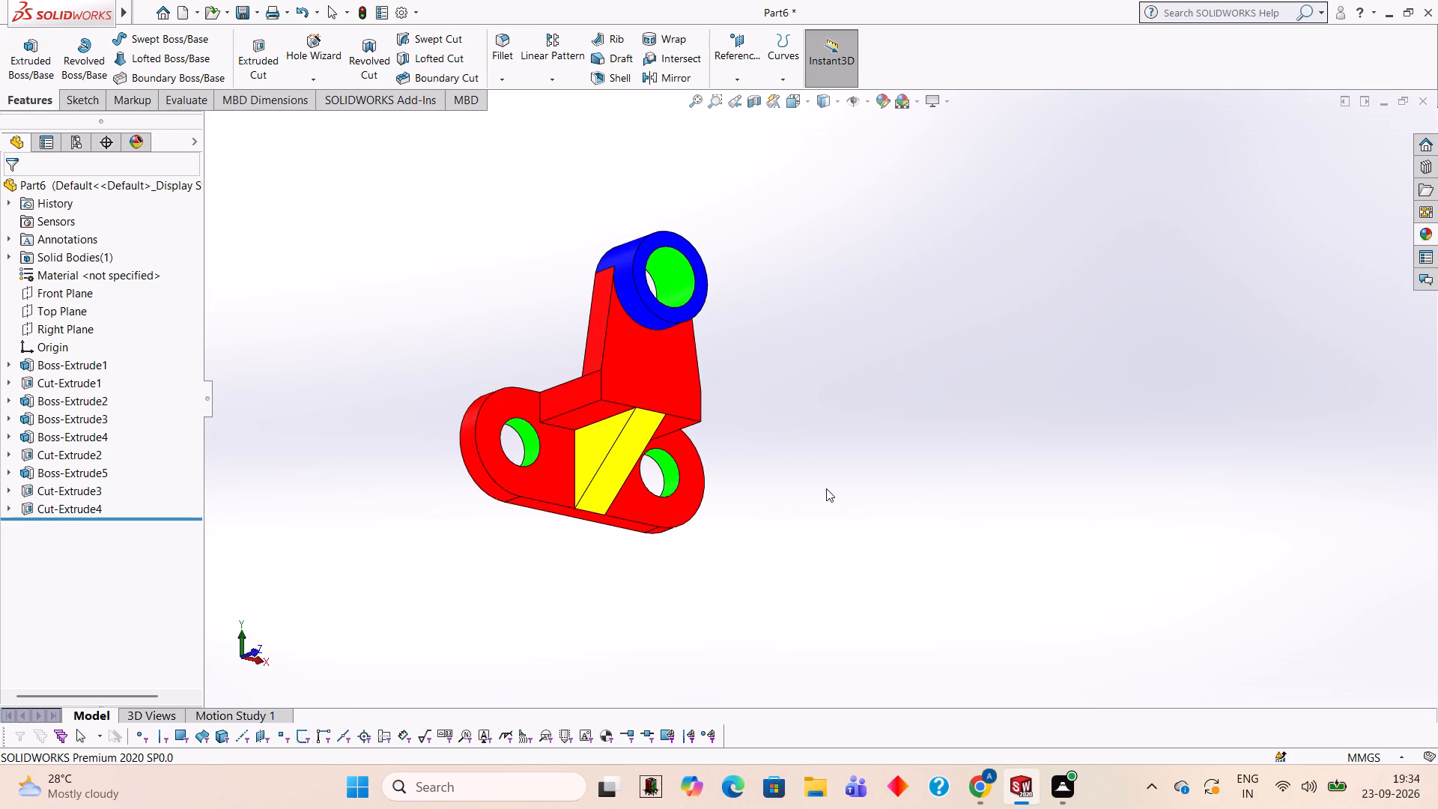
middle_click_drag(834, 407, 861, 422)
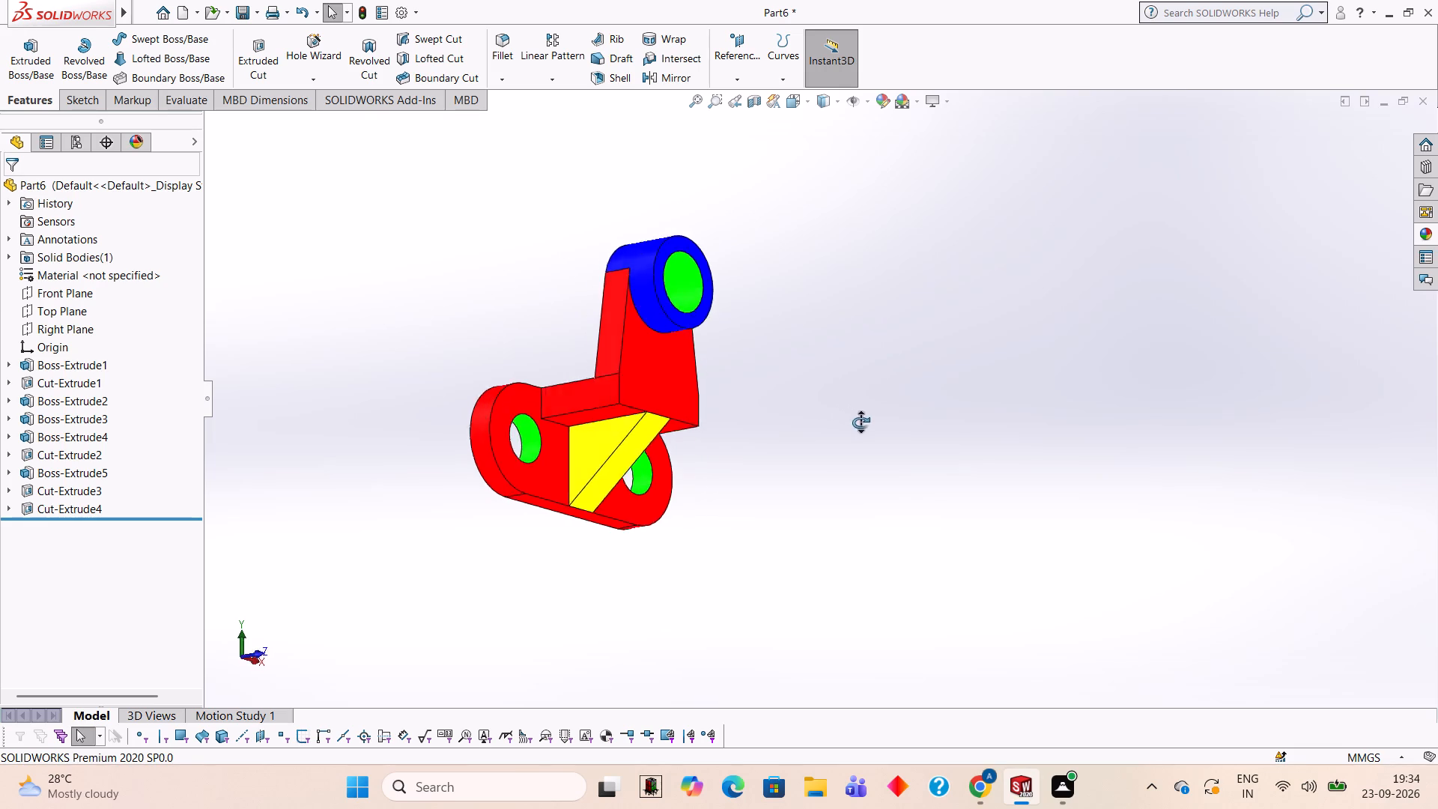
middle_click_drag(861, 422, 833, 455)
middle_click_drag(767, 499, 784, 530)
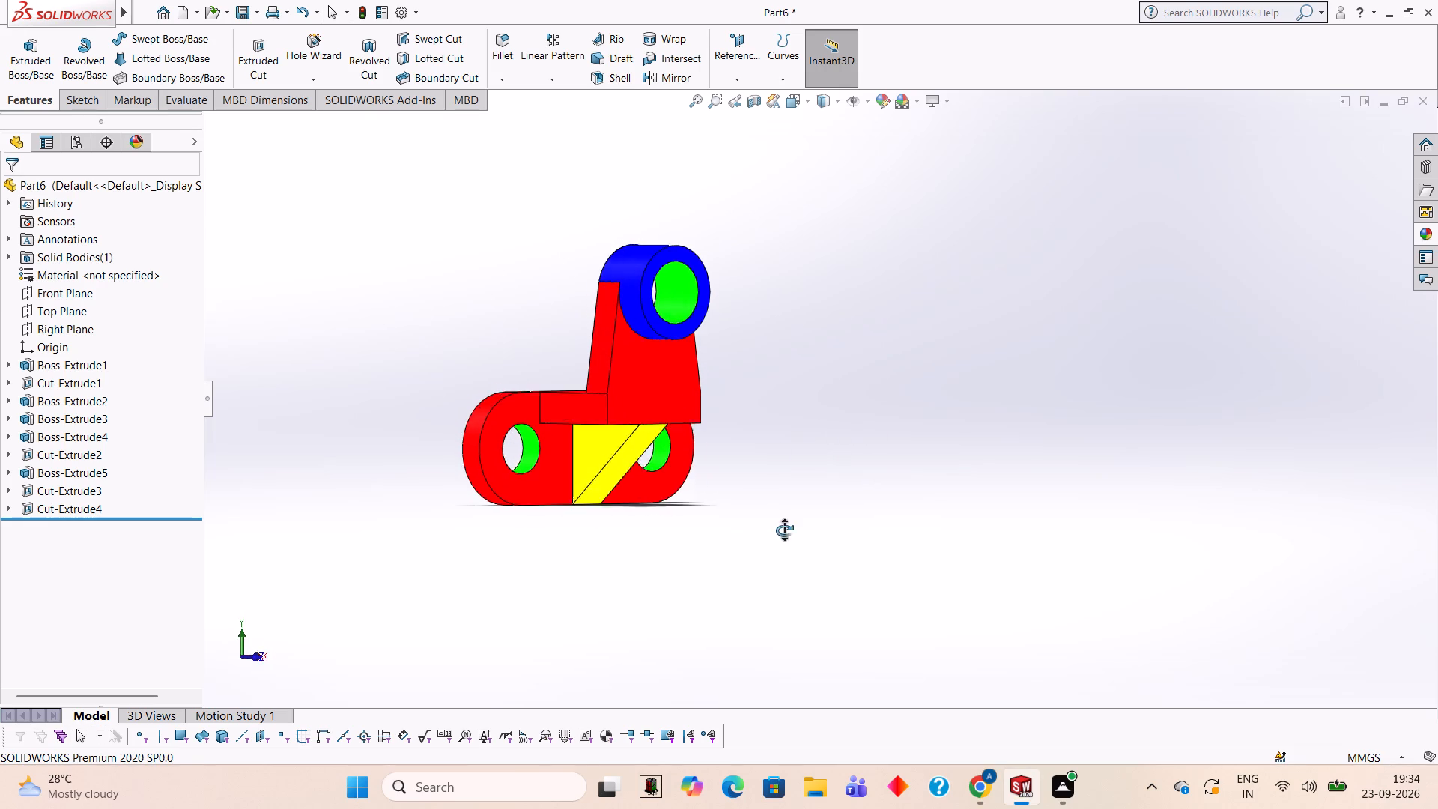
middle_click_drag(784, 530, 1019, 613)
middle_click_drag(819, 579, 953, 506)
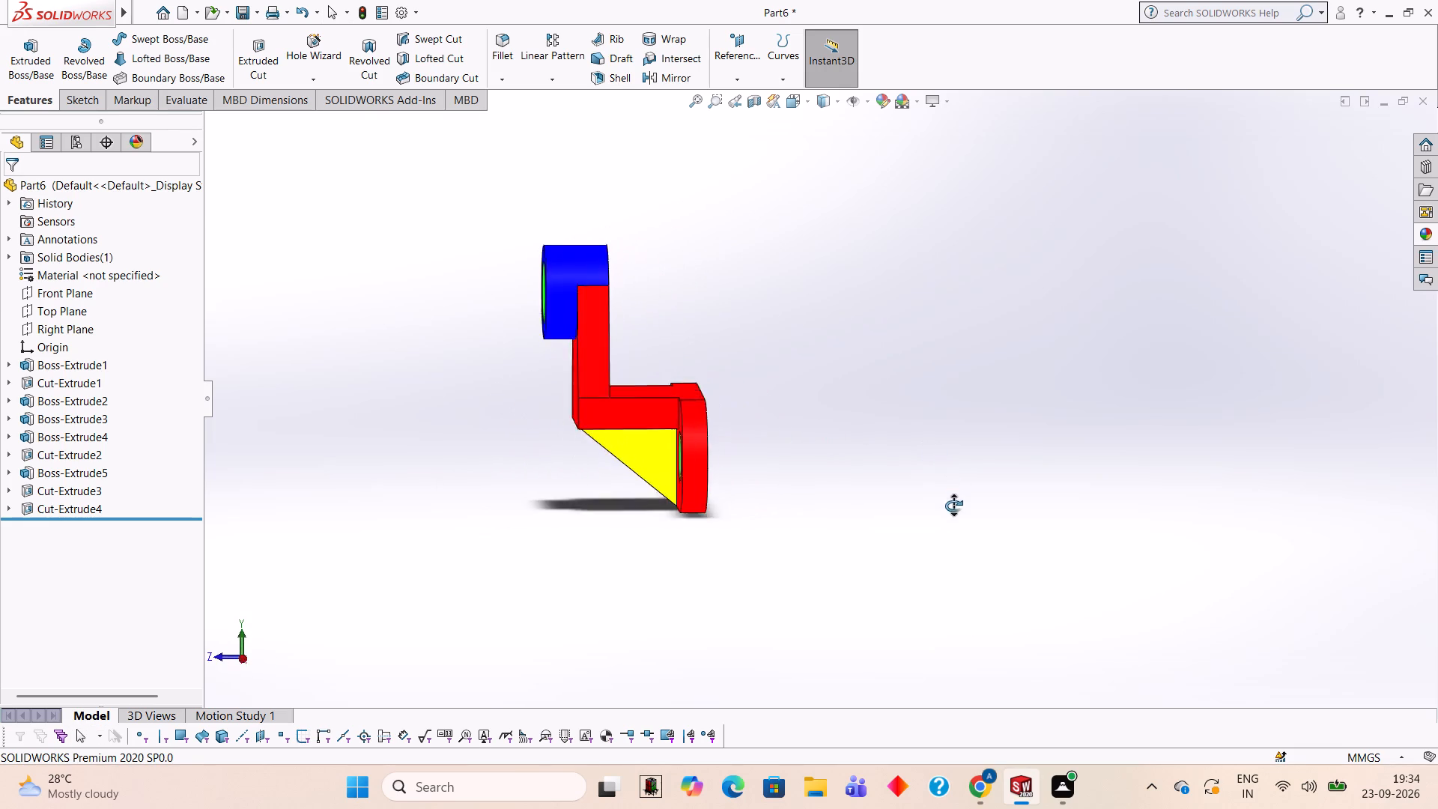
middle_click_drag(953, 506, 1006, 410)
middle_click_drag(789, 557, 888, 458)
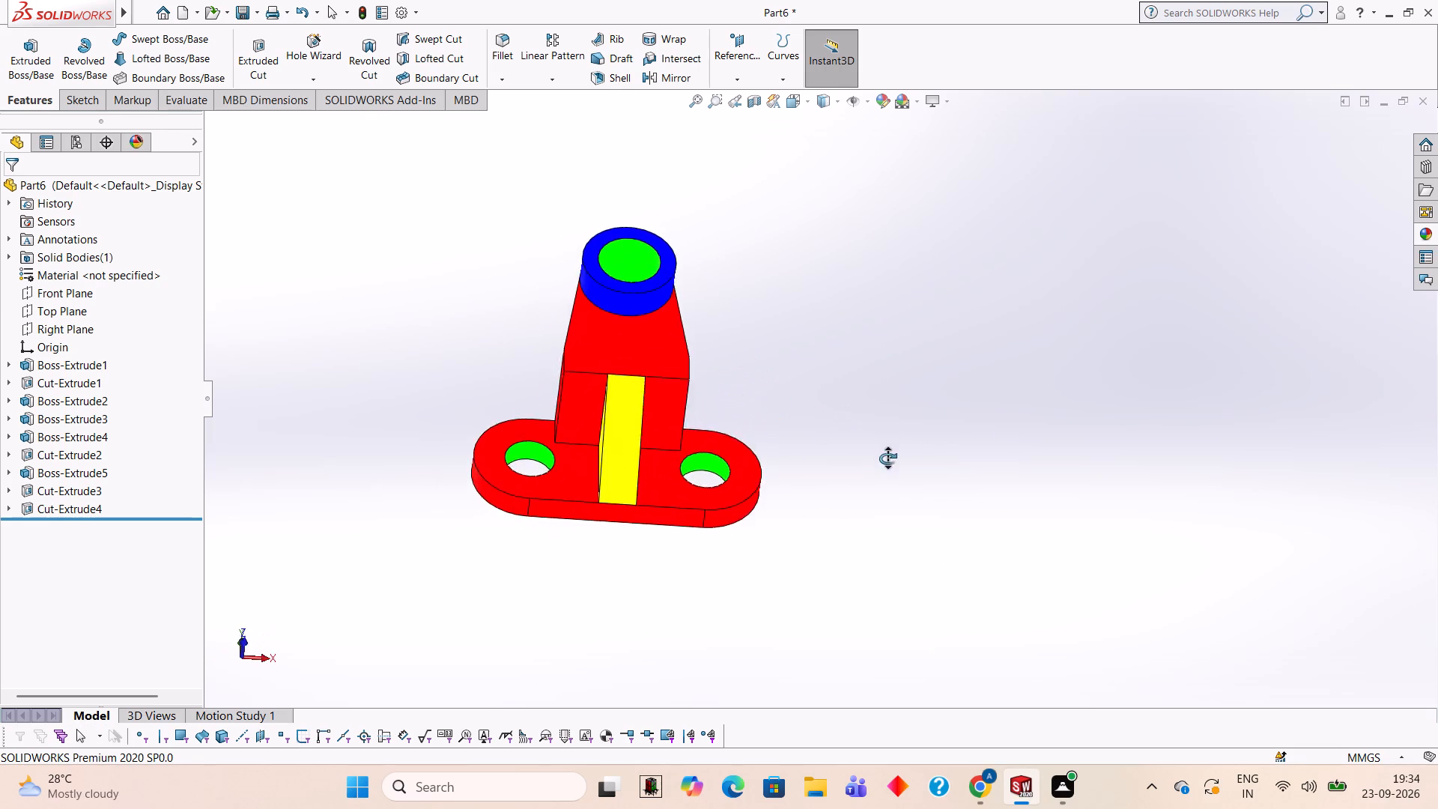
middle_click_drag(888, 458, 942, 610)
middle_click_drag(757, 392, 772, 373)
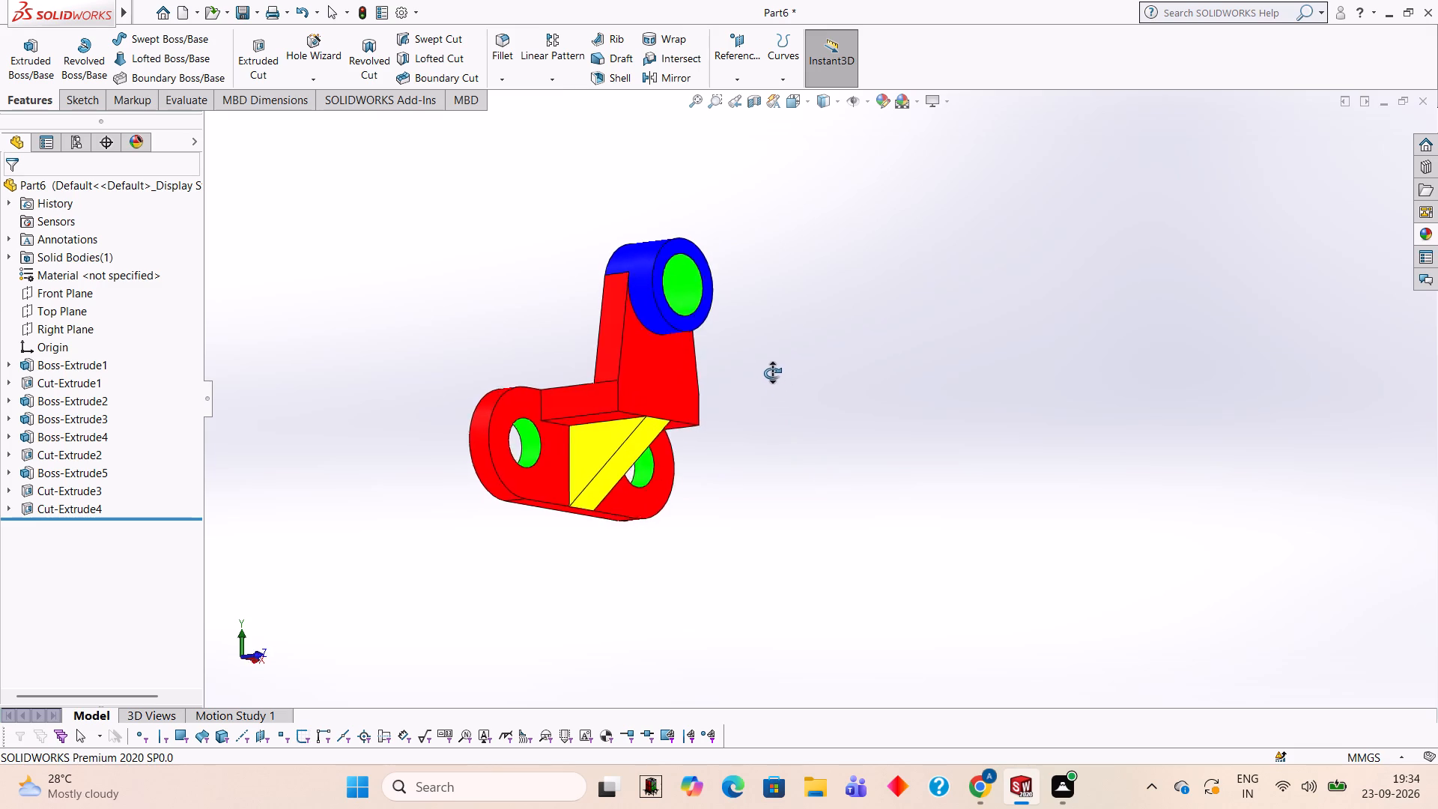
middle_click_drag(772, 373, 767, 303)
middle_click_drag(773, 585, 774, 552)
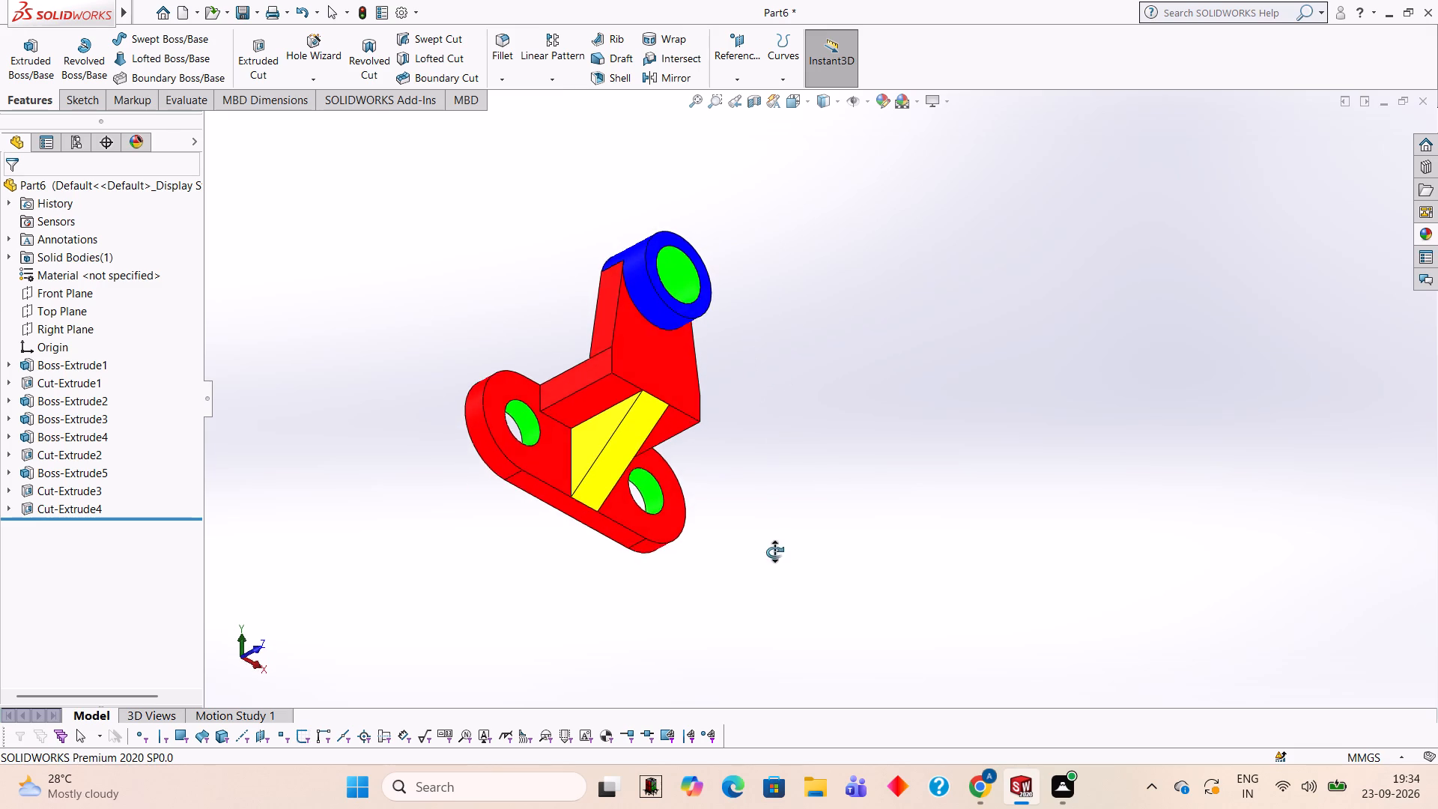
middle_click_drag(774, 552, 922, 635)
Inspect the back of the bracket, its straight front view, the plate's underside and the rib's triangular side profile.
middle_click_drag(840, 406, 870, 593)
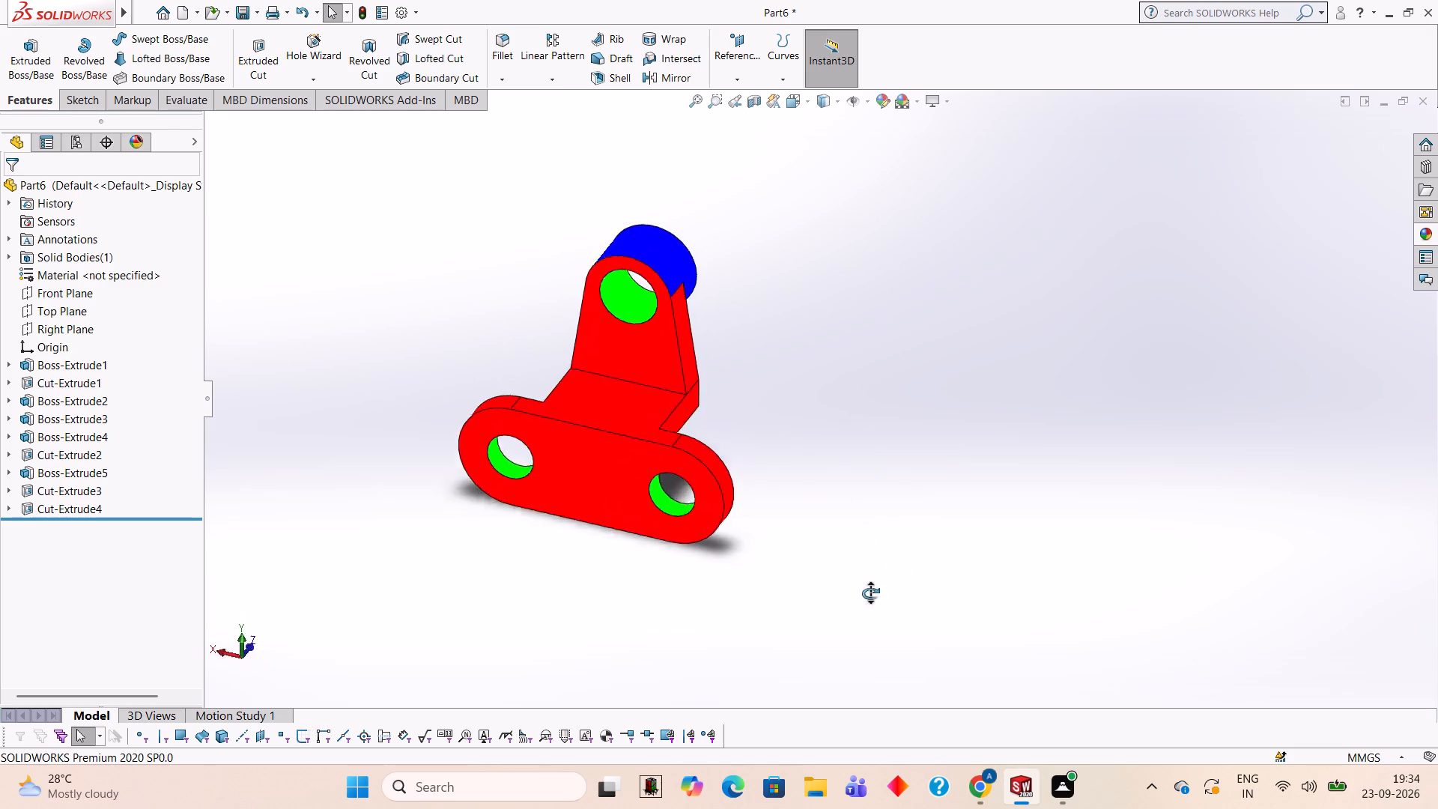
middle_click_drag(870, 593, 630, 461)
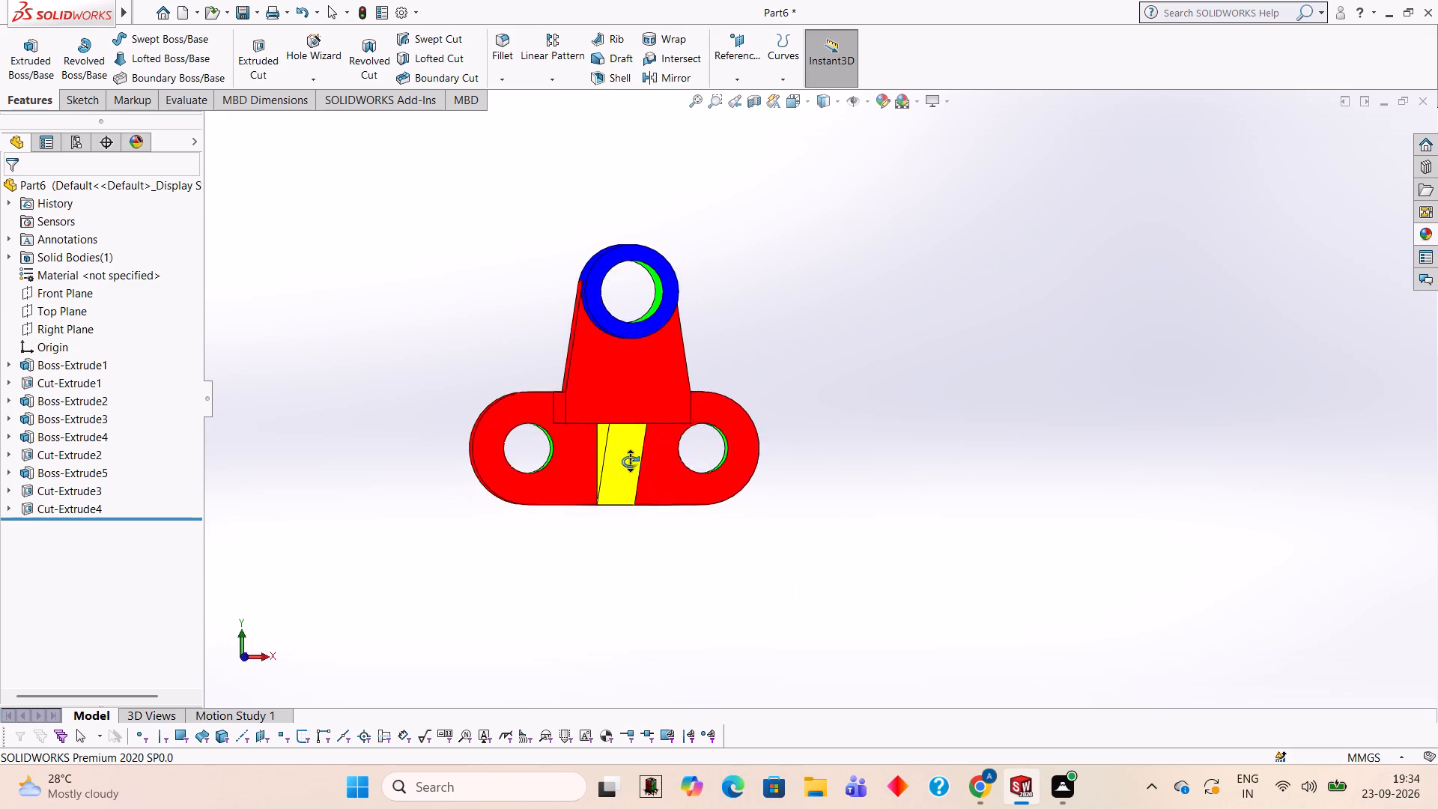
middle_click_drag(630, 461, 729, 223)
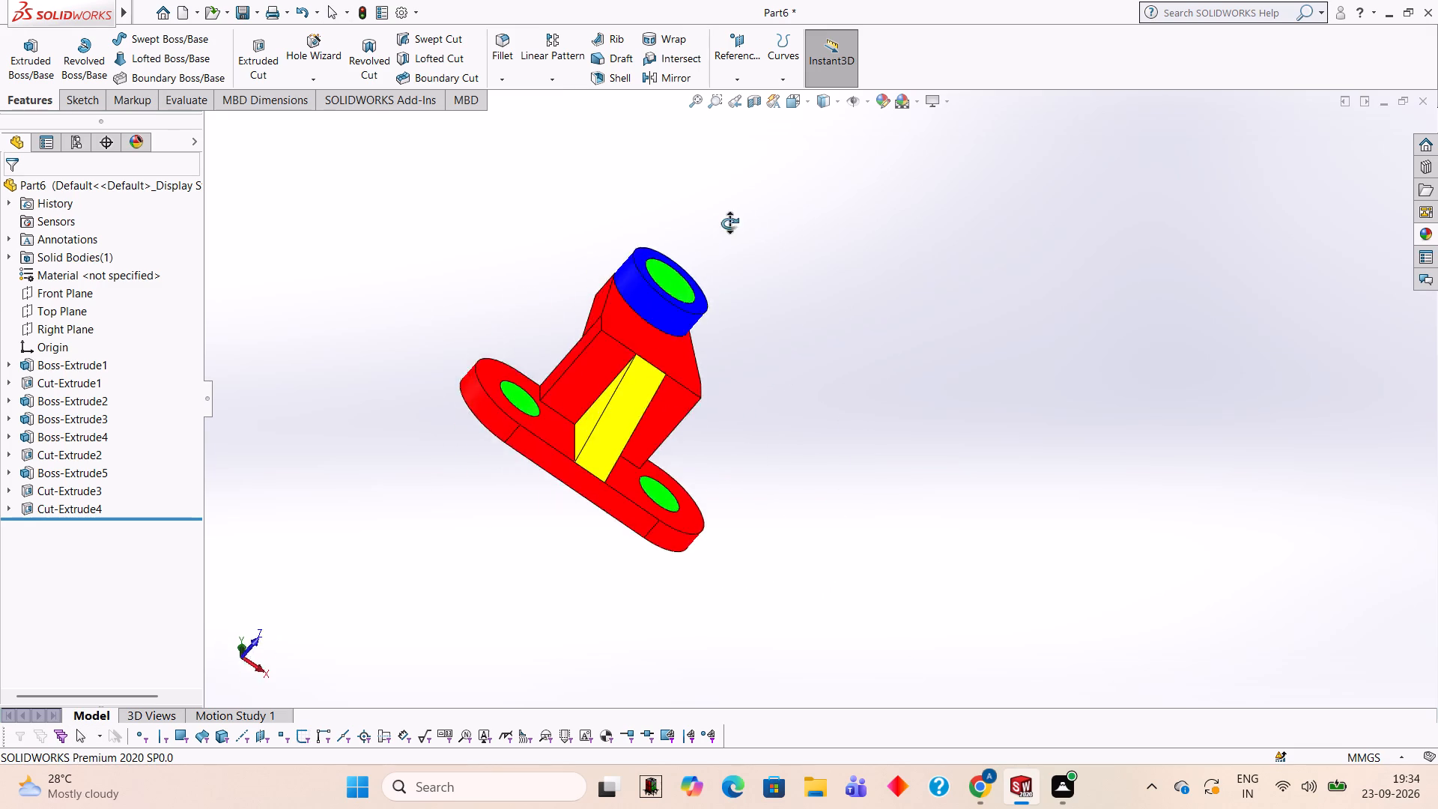
middle_click_drag(729, 223, 957, 272)
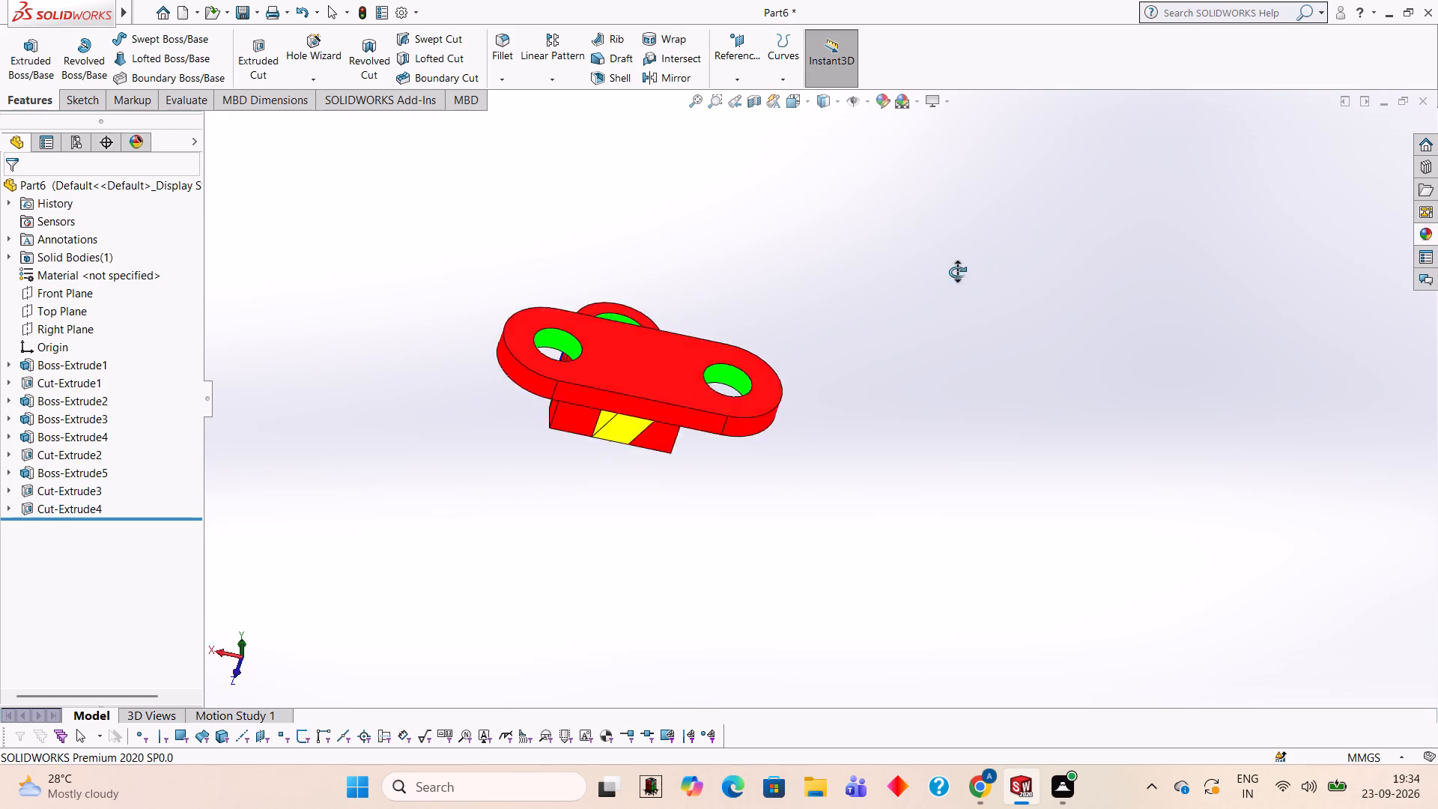
middle_click_drag(957, 272, 994, 278)
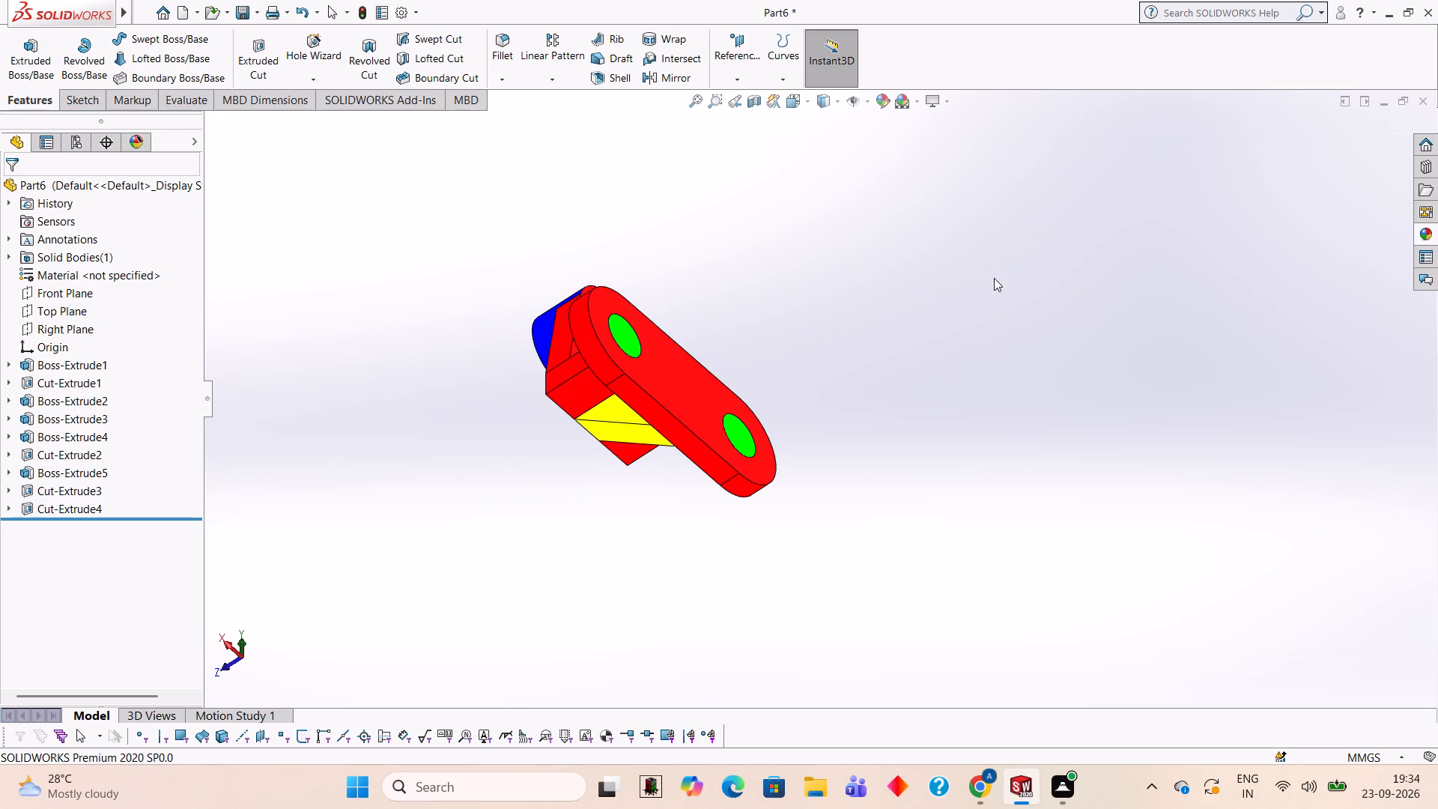
middle_click_drag(990, 279, 944, 357)
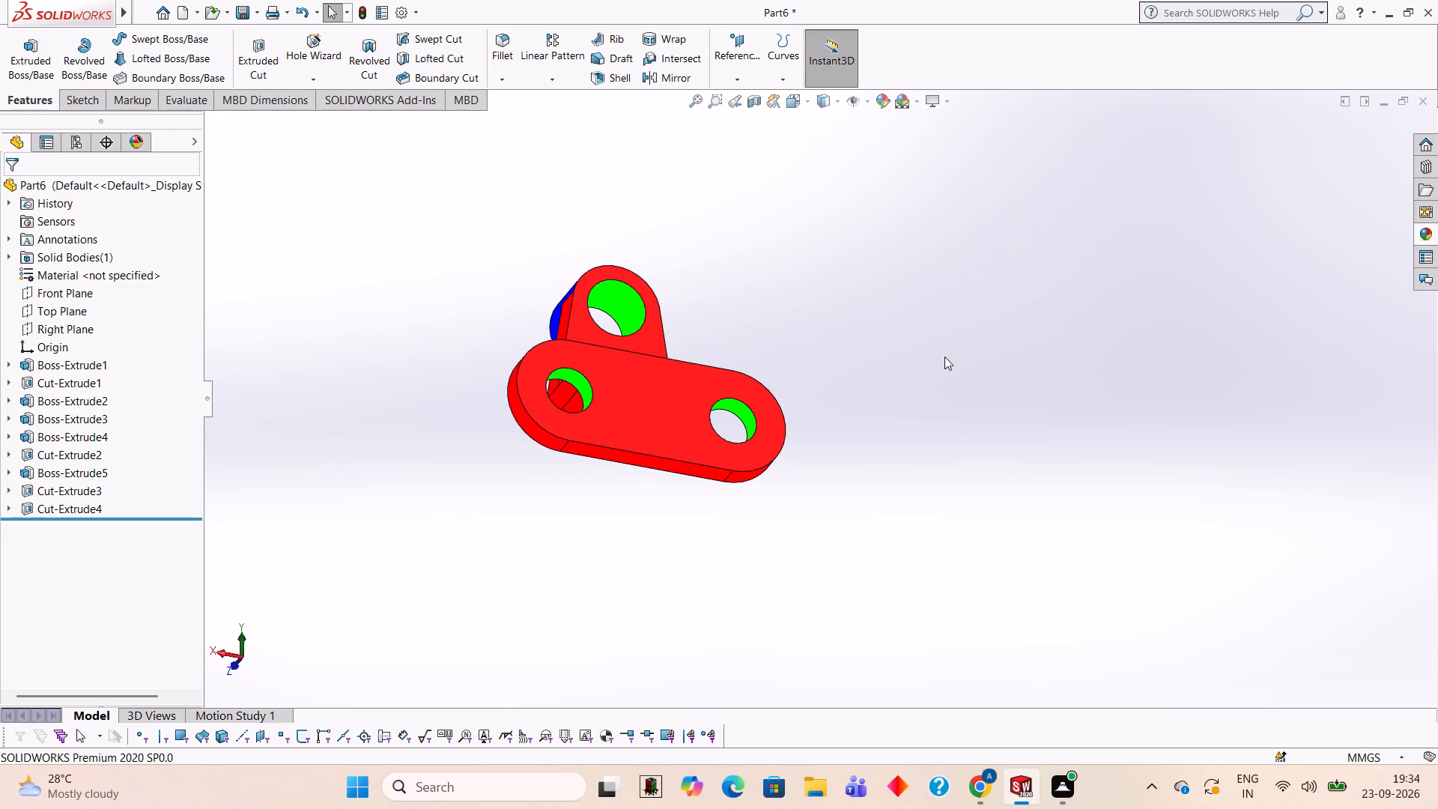
middle_click_drag(917, 385, 1047, 498)
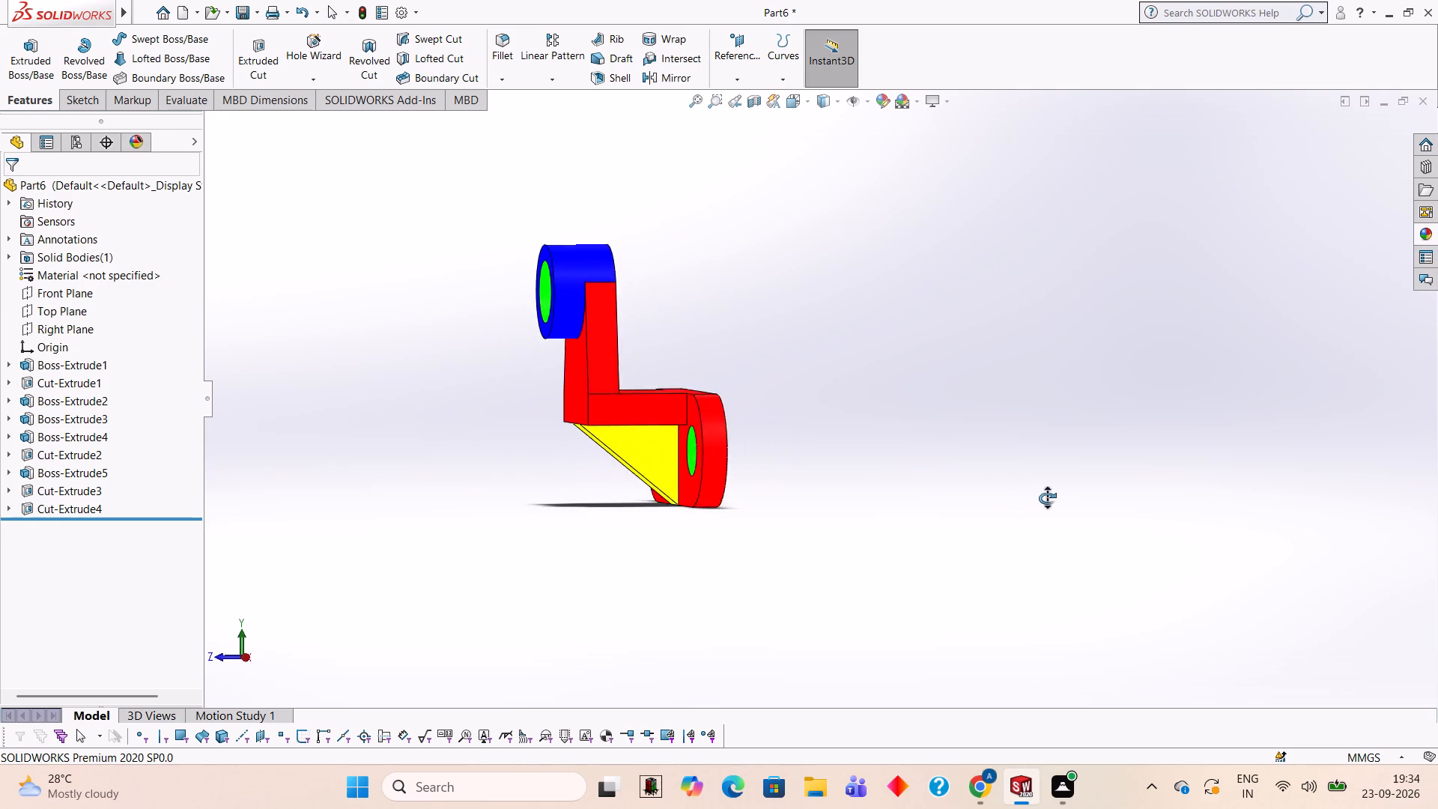
middle_click_drag(1047, 498, 1111, 375)
middle_click_drag(888, 532, 999, 468)
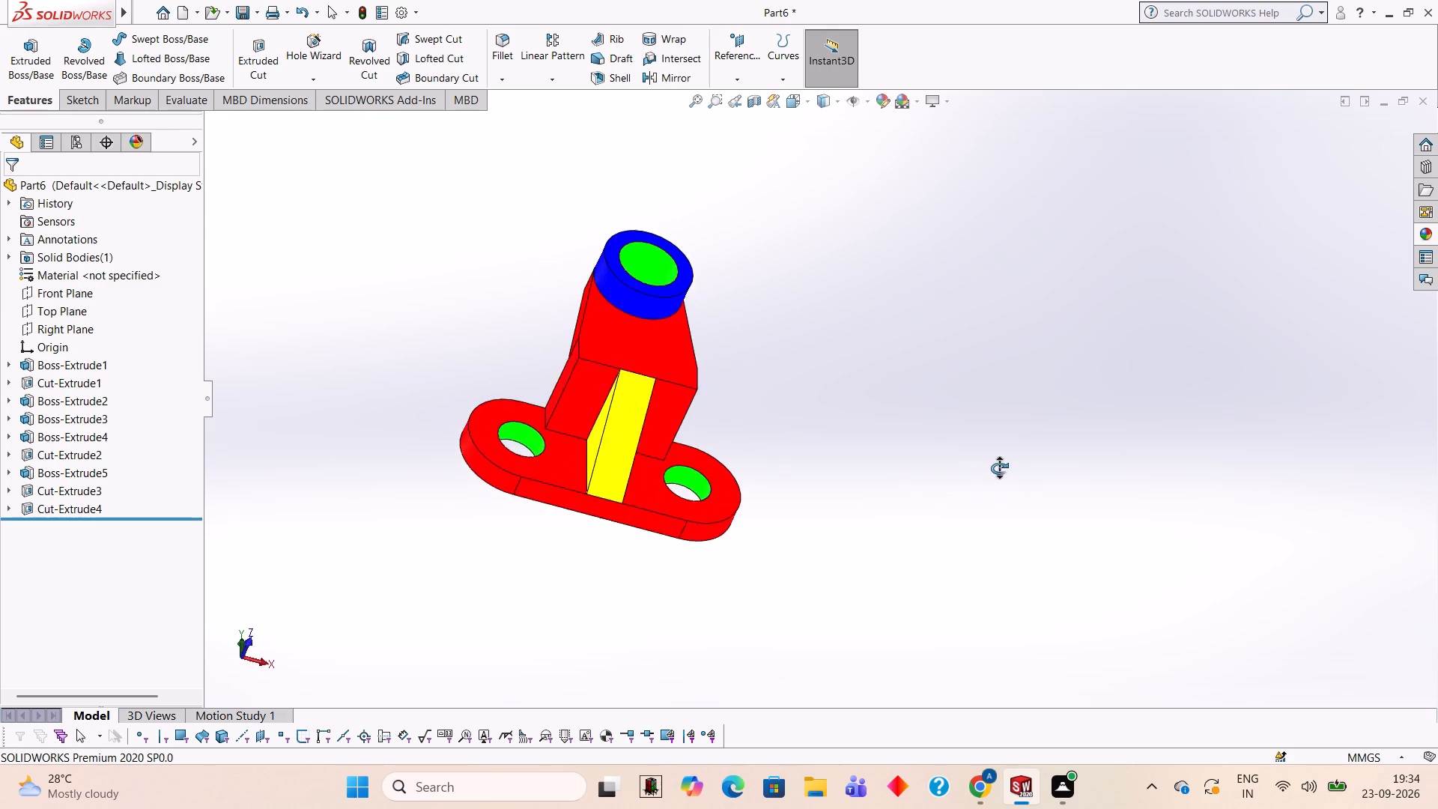
Review the whole coloured bracket in angled front views showing the rib, lug bore and both plate holes.
middle_click_drag(999, 468, 1041, 502)
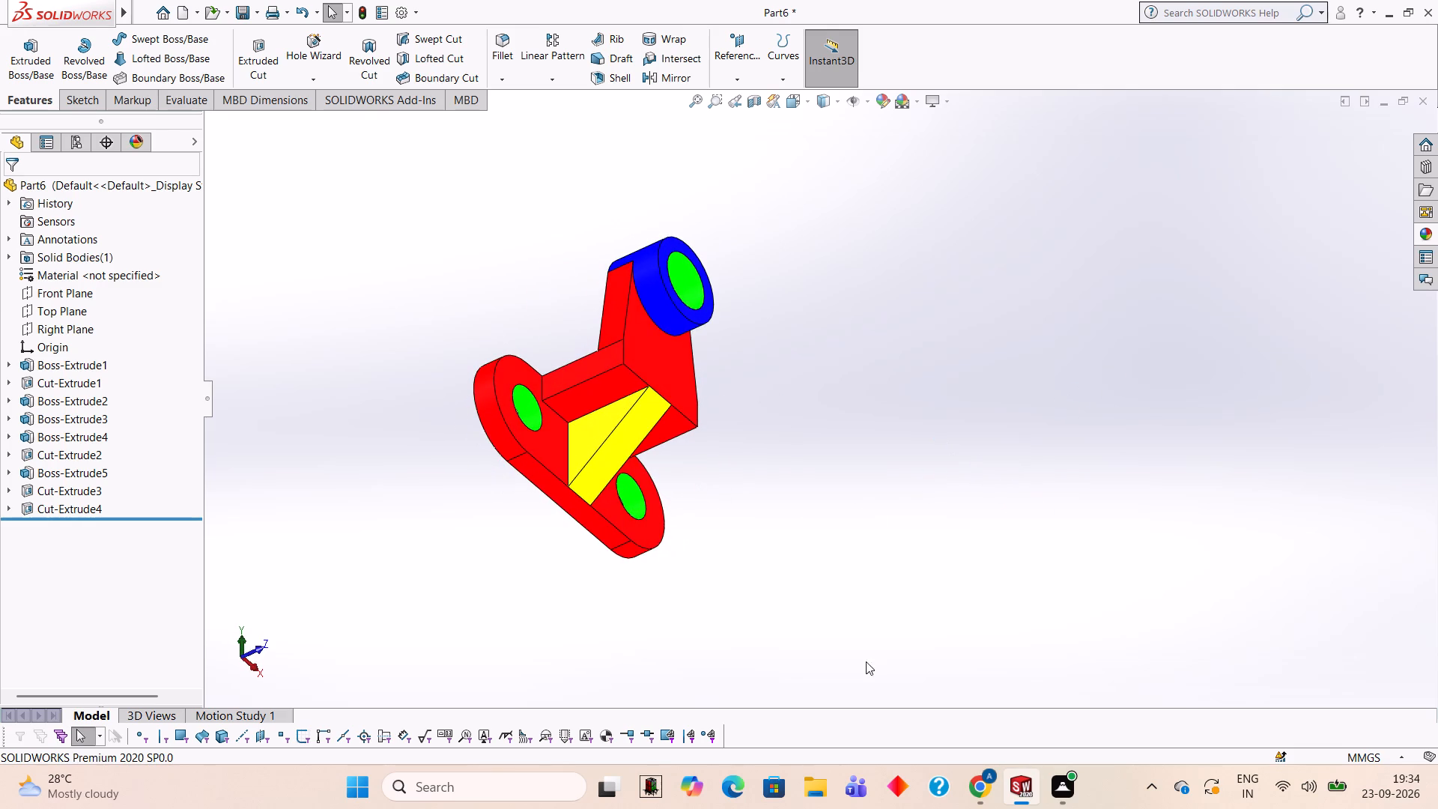
scroll(927, 542, "down", 1)
middle_click_drag(927, 542, 861, 507)
scroll(861, 507, "up", 2)
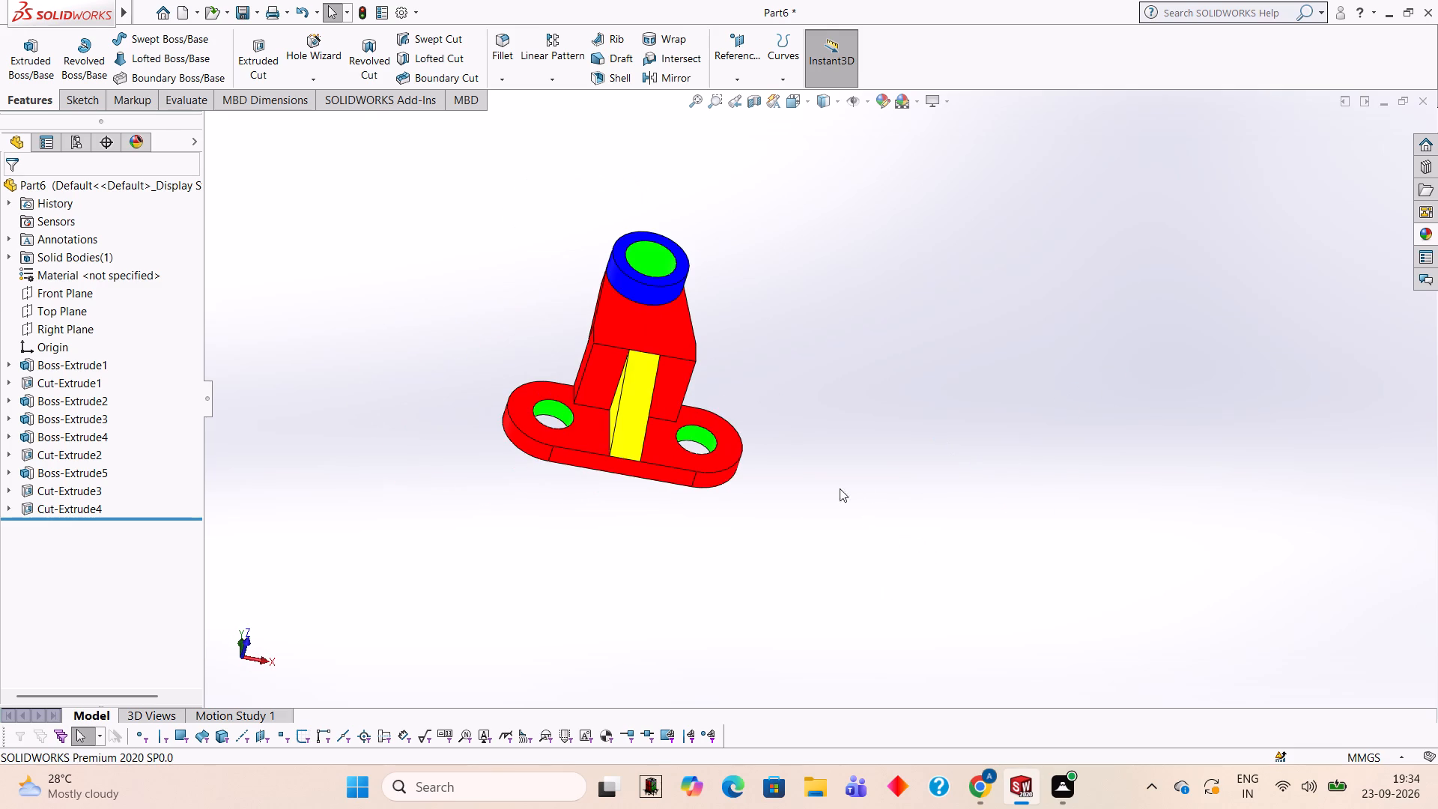
middle_click_drag(798, 539, 821, 574)
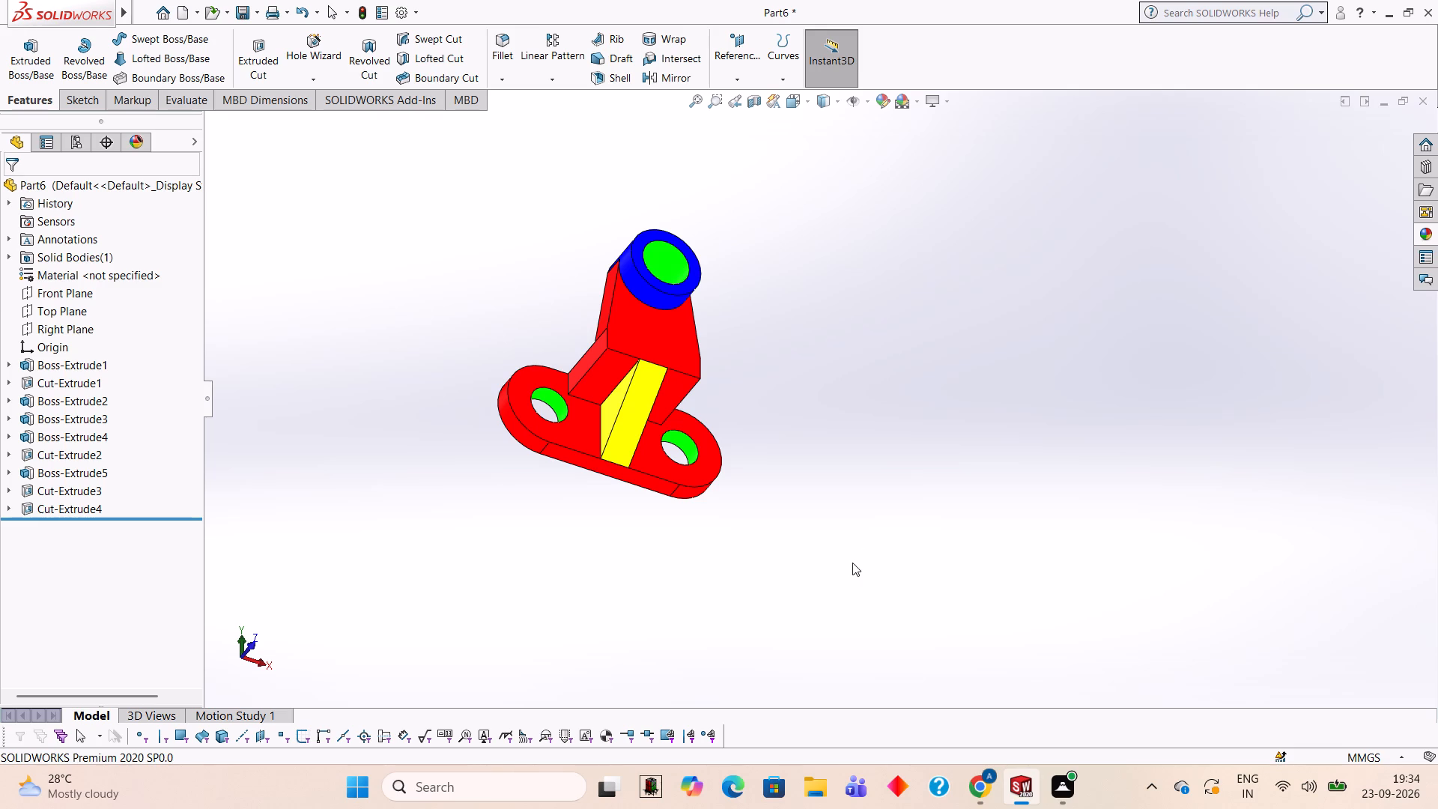
middle_click_drag(897, 480, 932, 512)
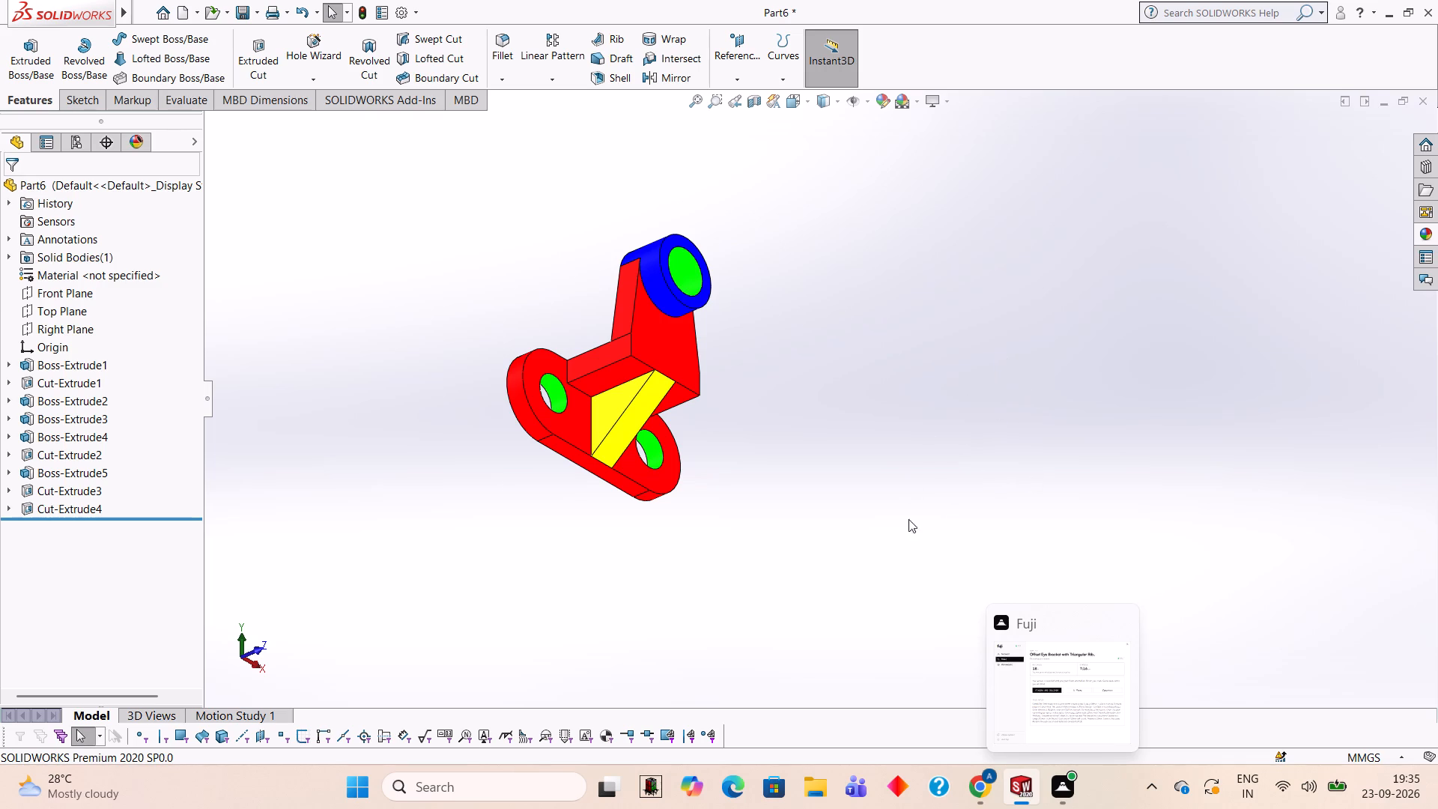
Start a new sketch on the front face of the red tapered upright below the blue lug.
left_click(681, 345)
left_click(745, 309)
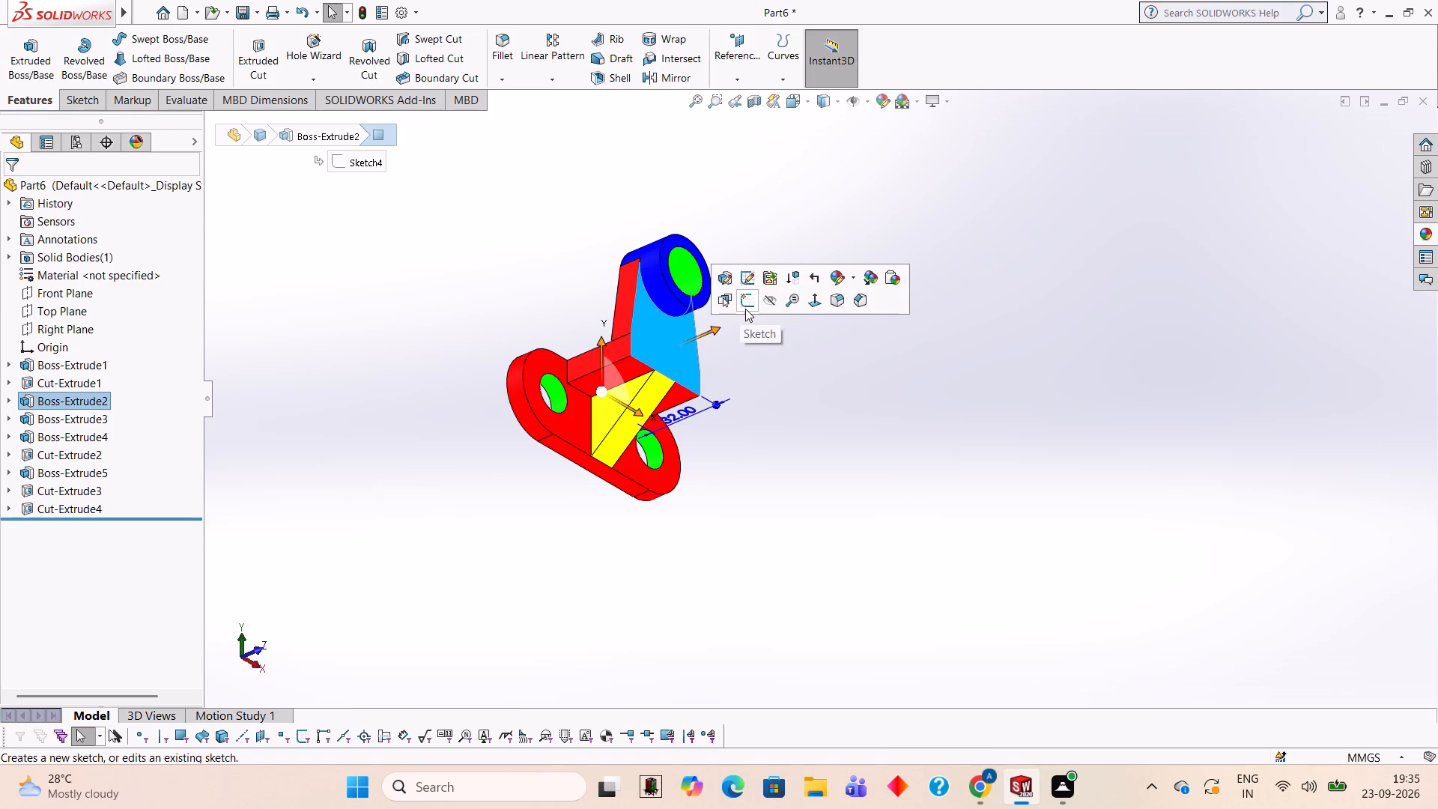
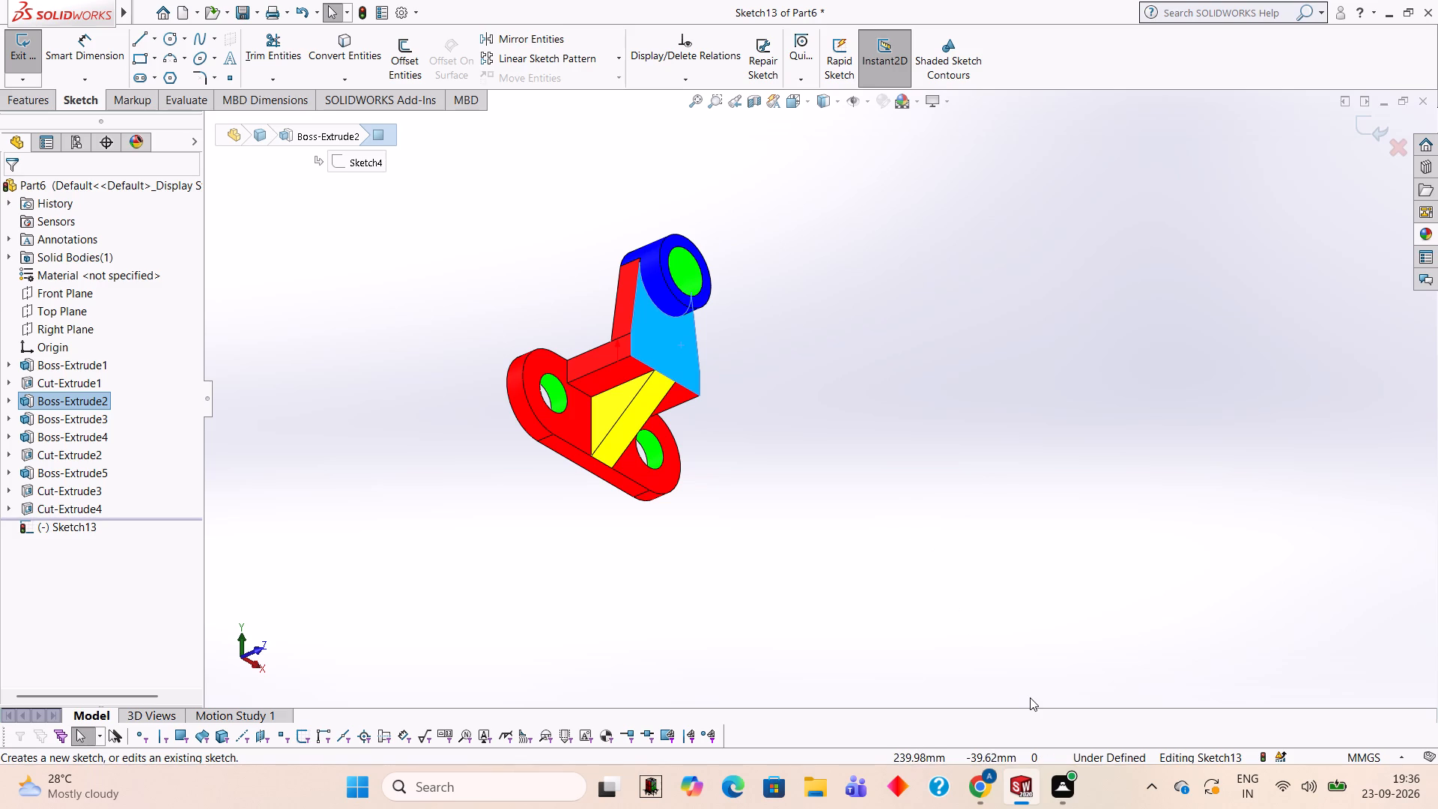
Exit the empty sketch on the upright's front face without drawing anything.
middle_click_drag(1056, 518, 972, 514)
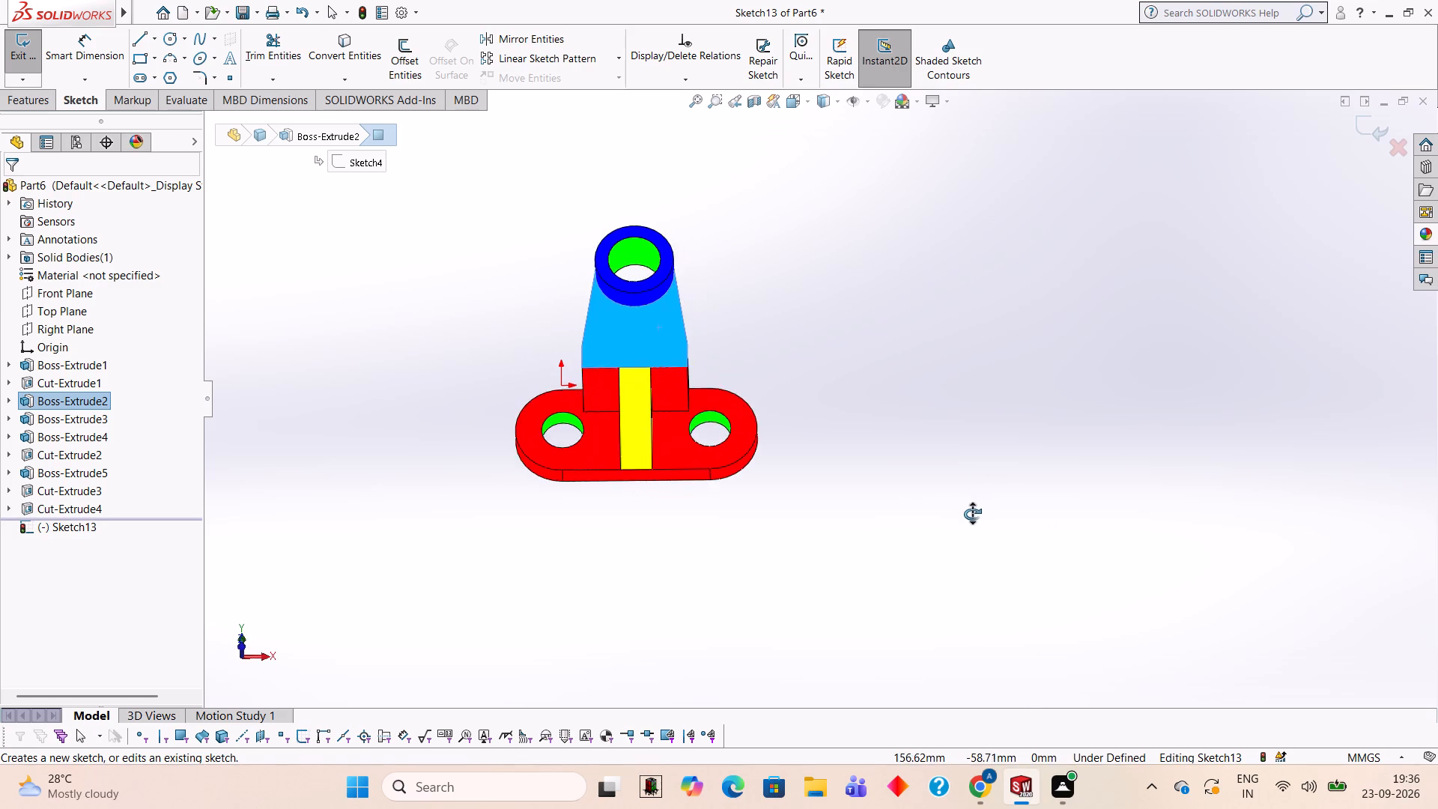
middle_click_drag(972, 514, 1088, 511)
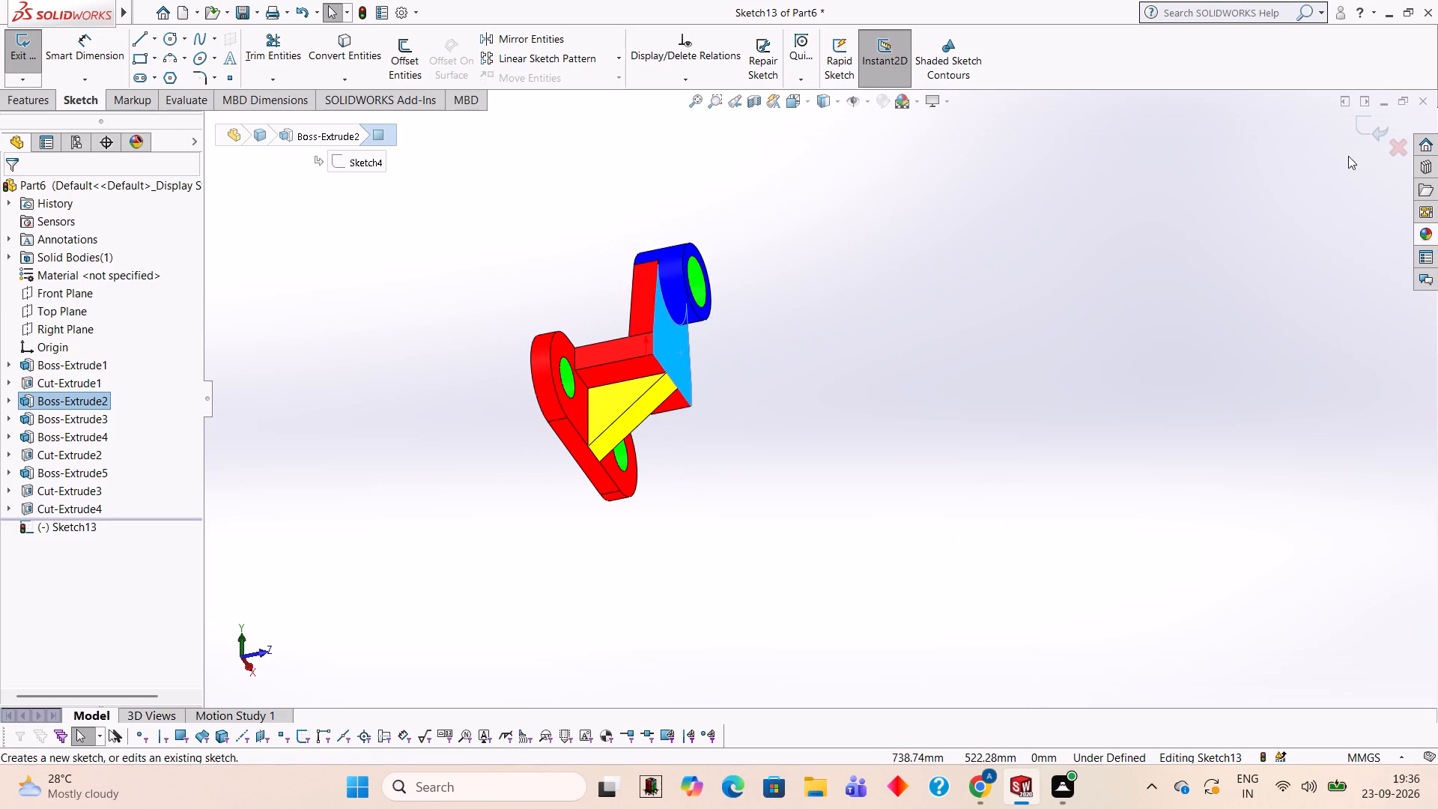
left_click(1365, 128)
Review the whole coloured bracket from the front and from an angle.
middle_click_drag(953, 370, 843, 359)
scroll(890, 371, "down", 1)
scroll(835, 364, "up", 3)
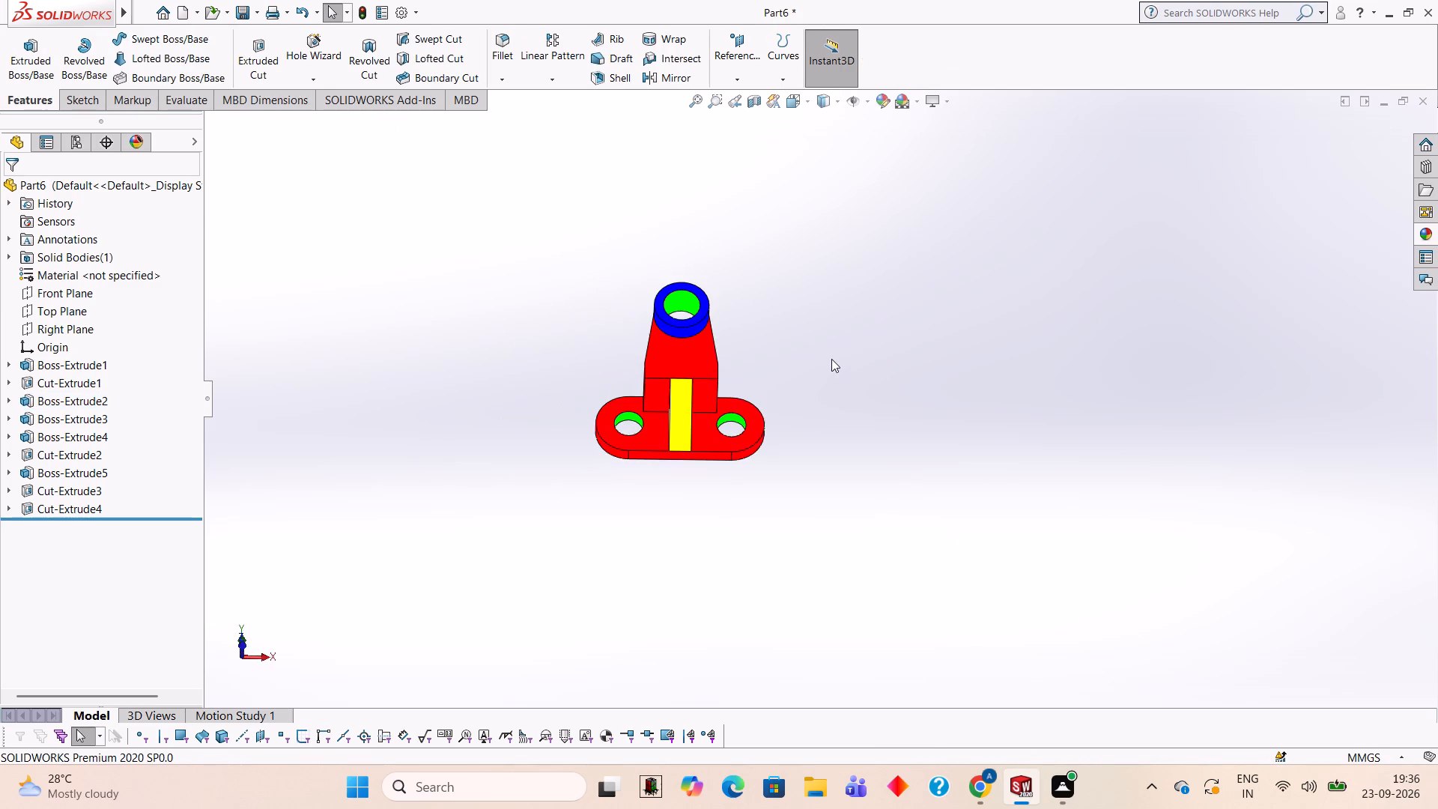
middle_click_drag(517, 405, 562, 477)
scroll(555, 375, "up", 1)
scroll(553, 372, "down", 1)
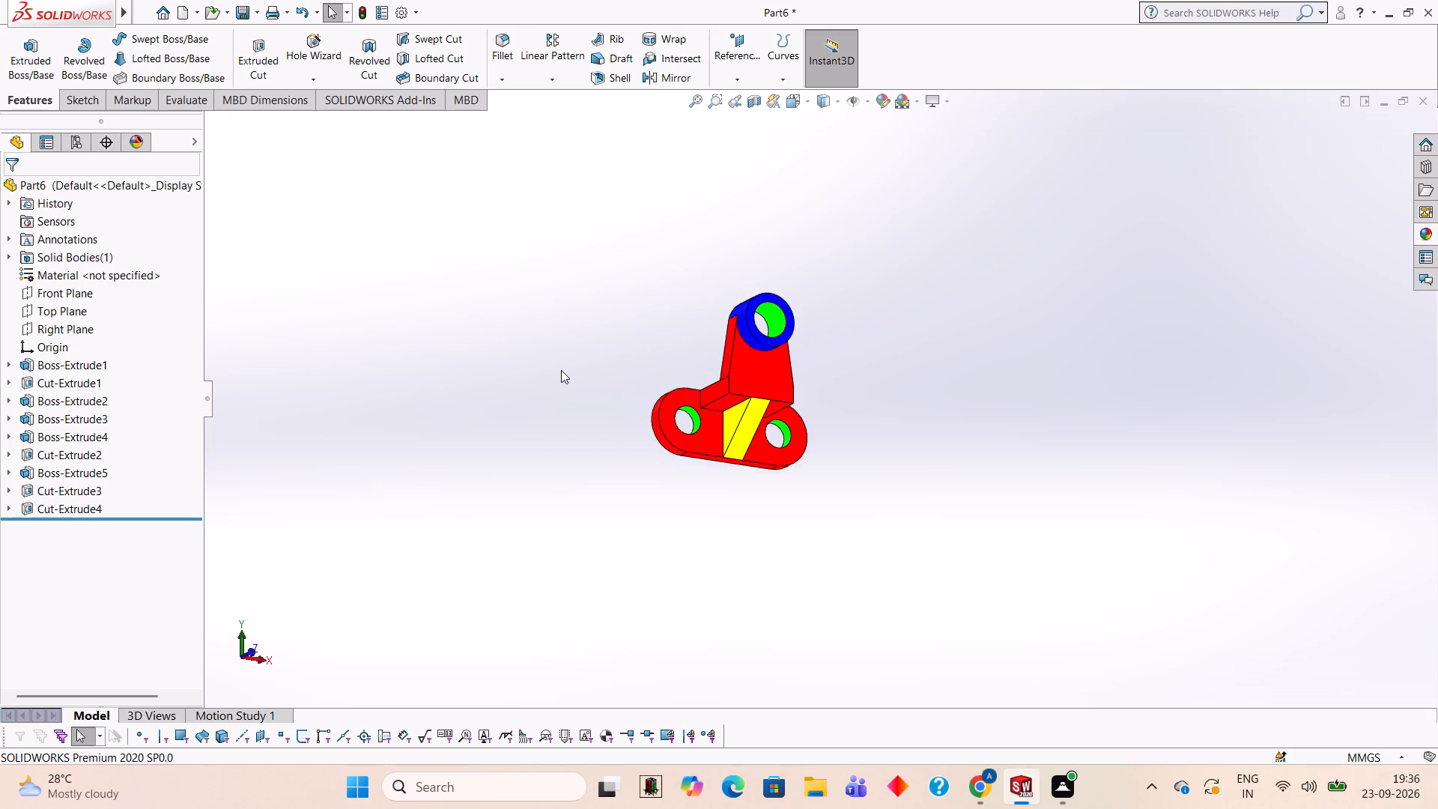
scroll(561, 370, "down", 1)
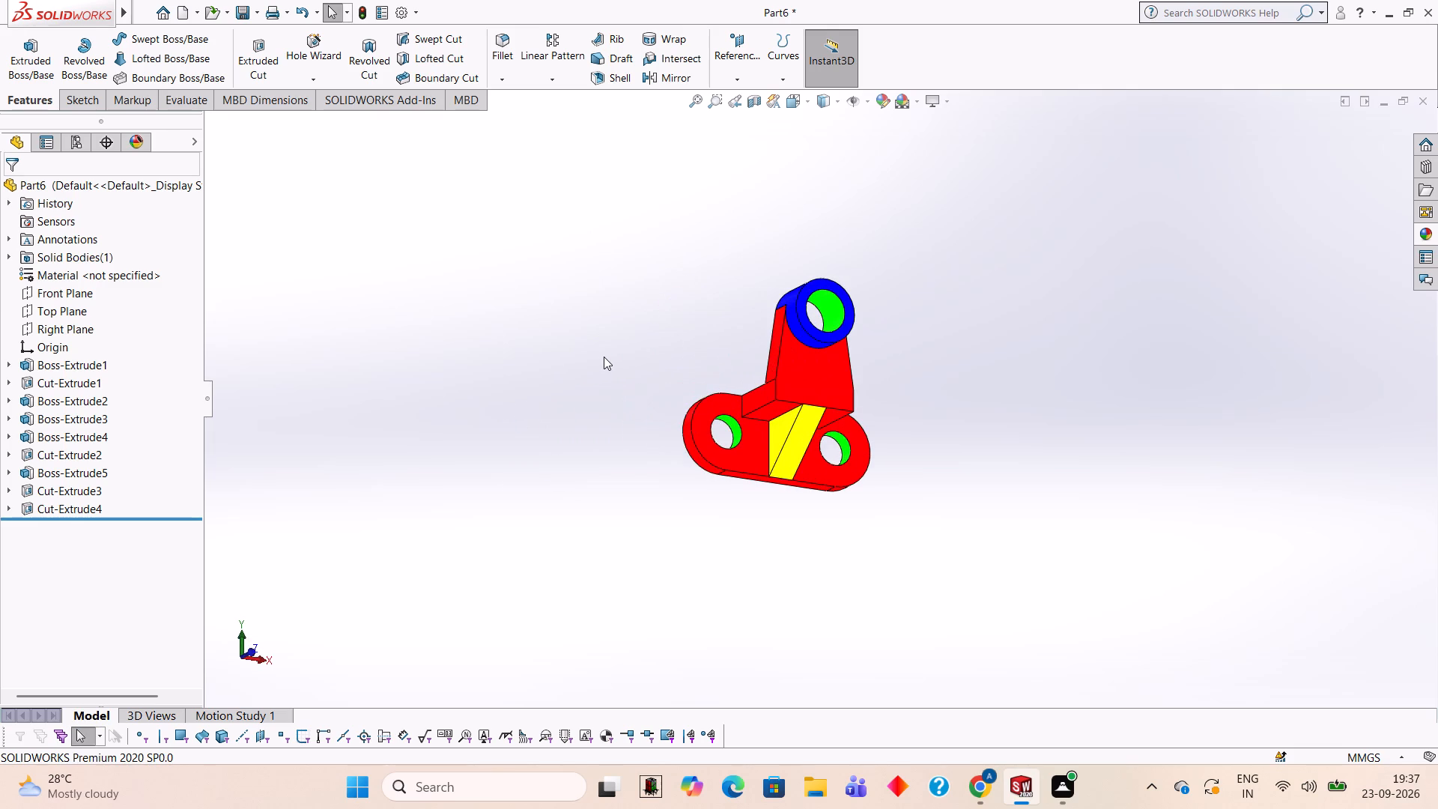
Save the part in the Documents folder as a SOLIDWORKS Part named 818181.
key("ctrl+s")
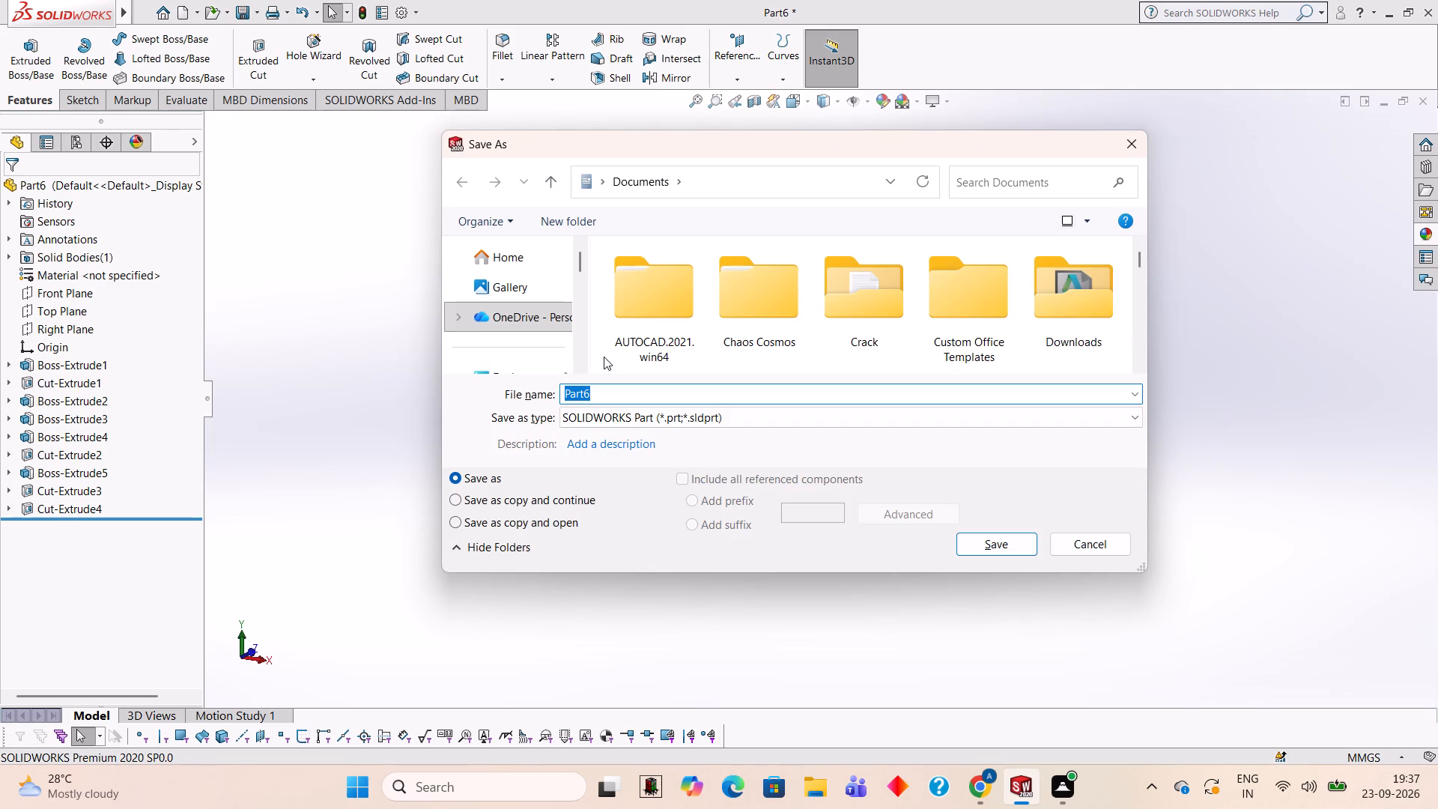
type("71")
key("BackSpace")
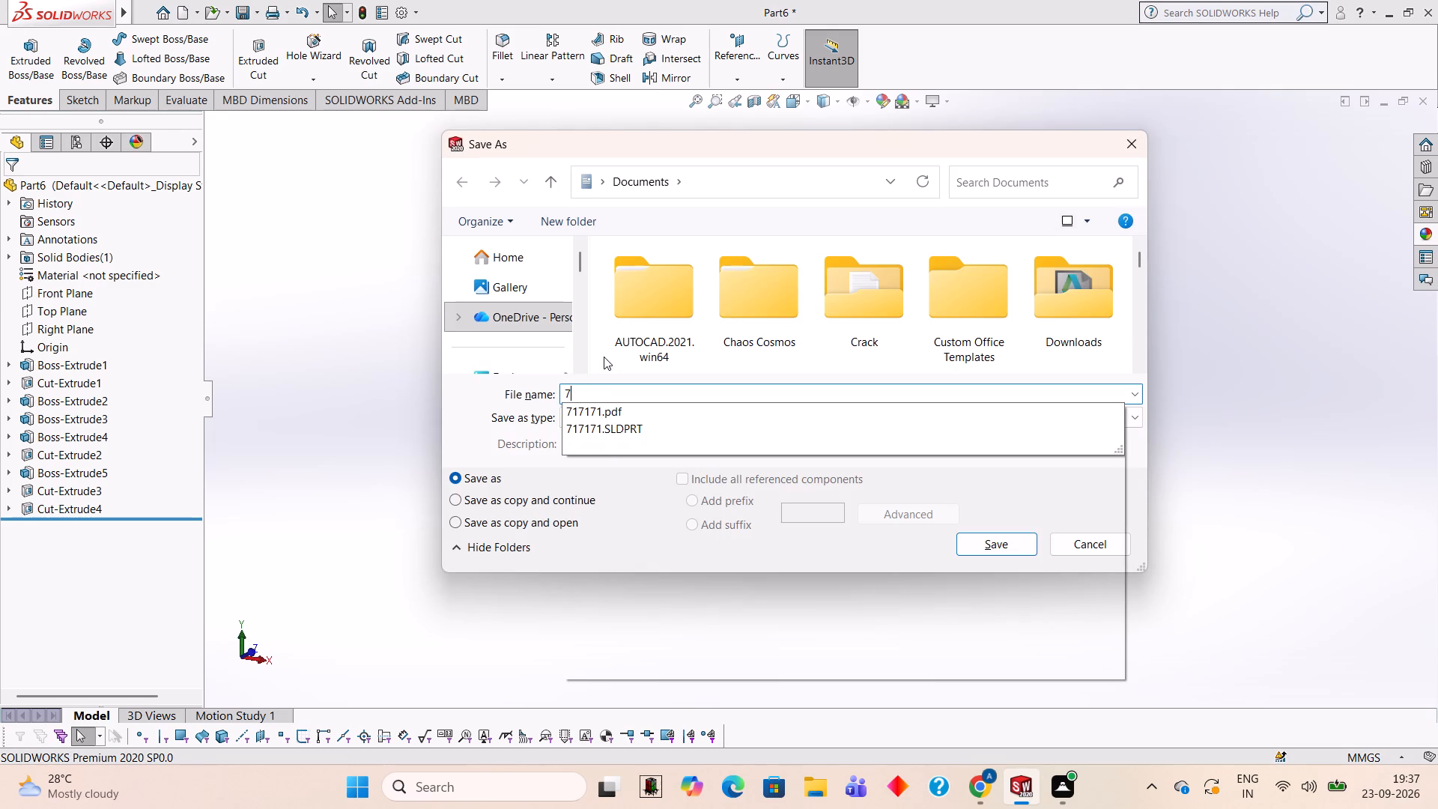
key("2")
key("BackSpace")
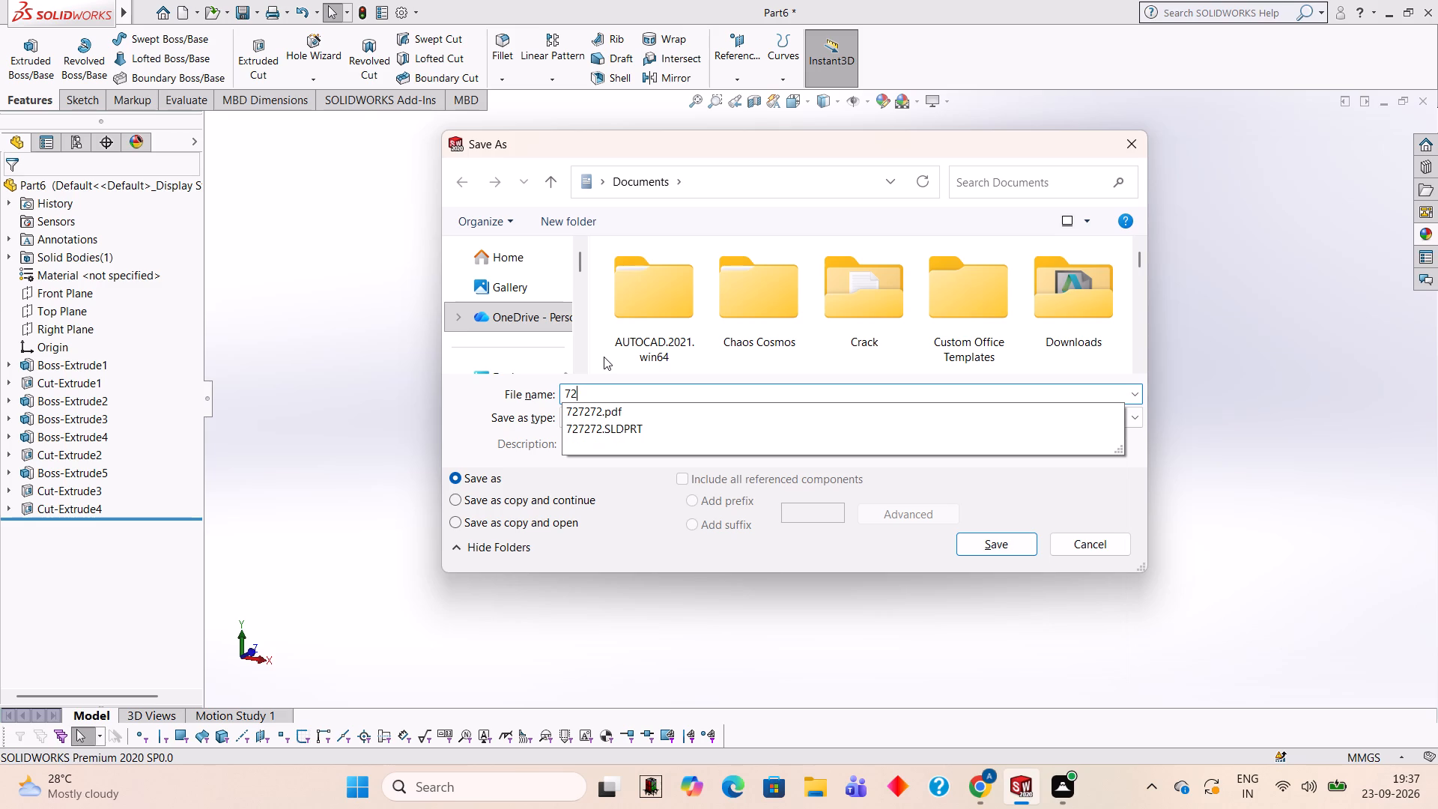
key("3")
key("BackSpace")
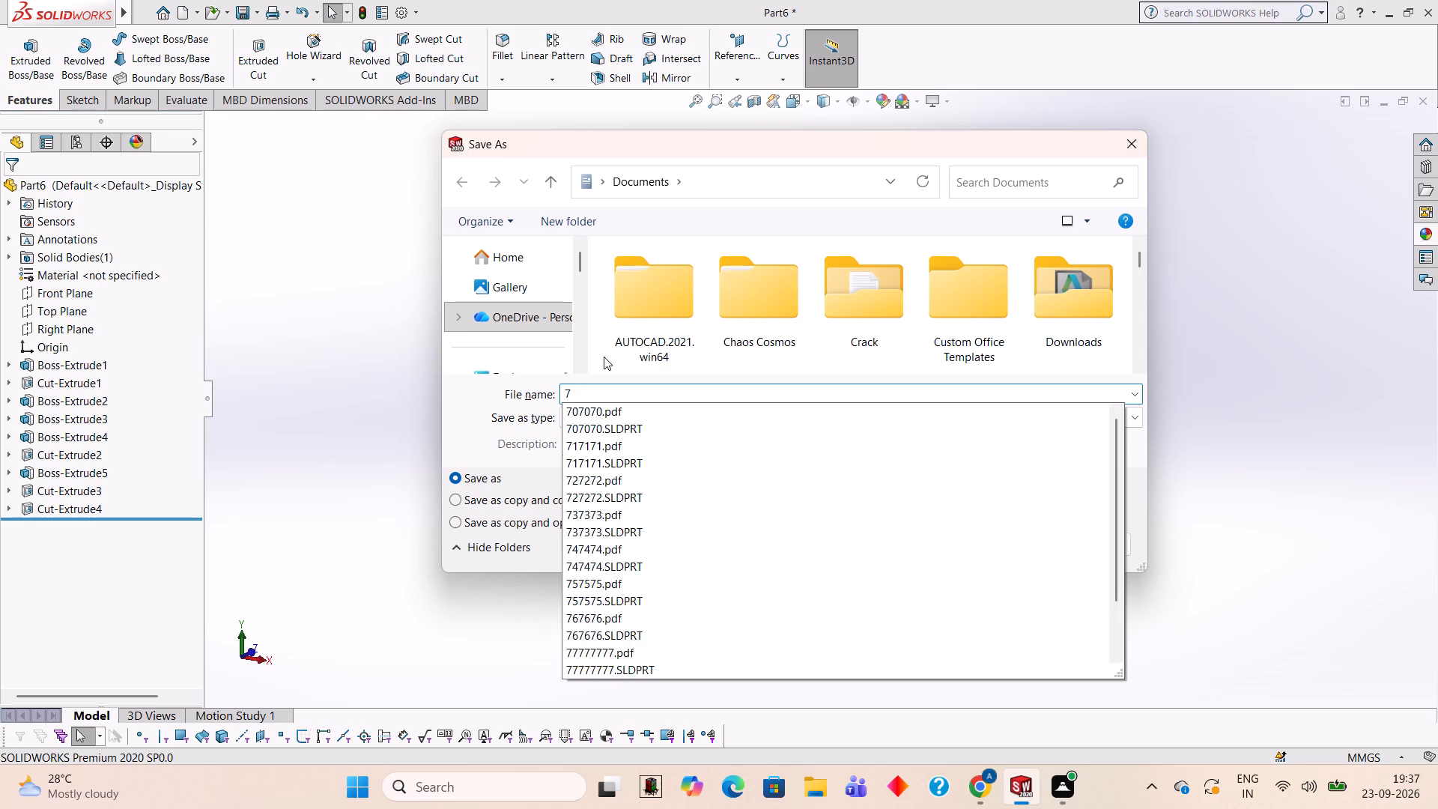
key("4")
key("BackSpace")
key("BackSpace")
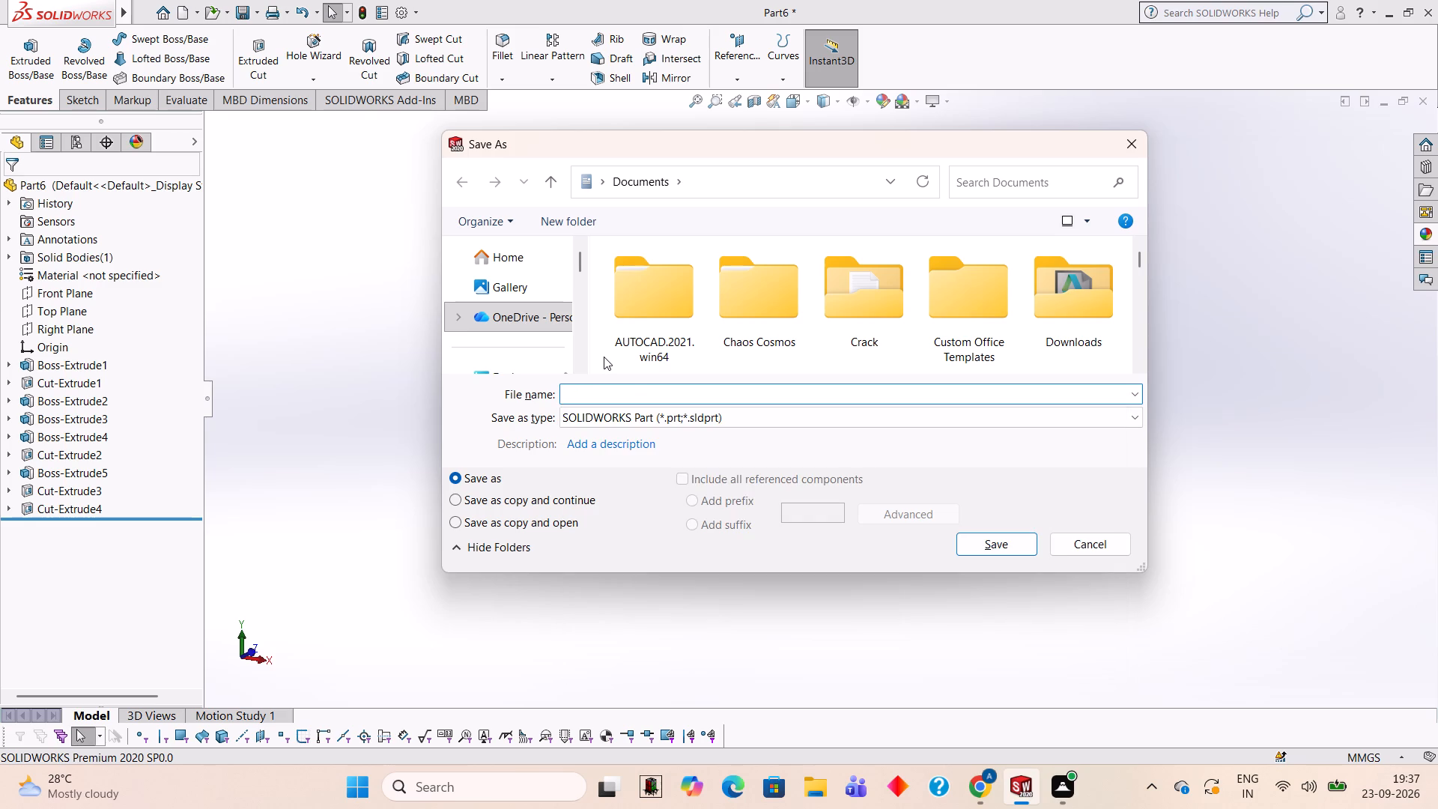
type("81")
type("8181")
left_click(1014, 552)
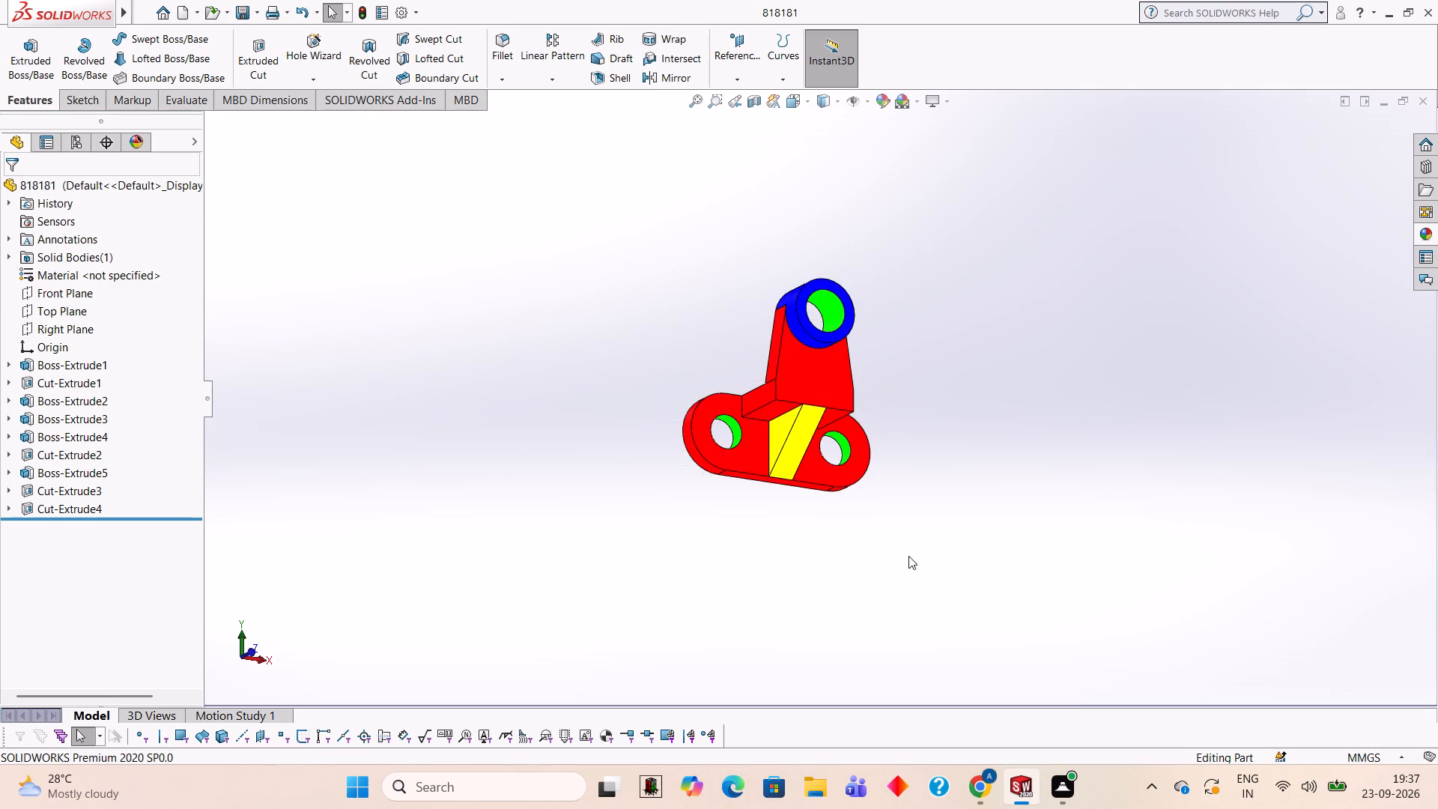
Save a copy of the part in Adobe Portable Document Format (PDF) under the name 818181 in Documents.
left_click(261, 10)
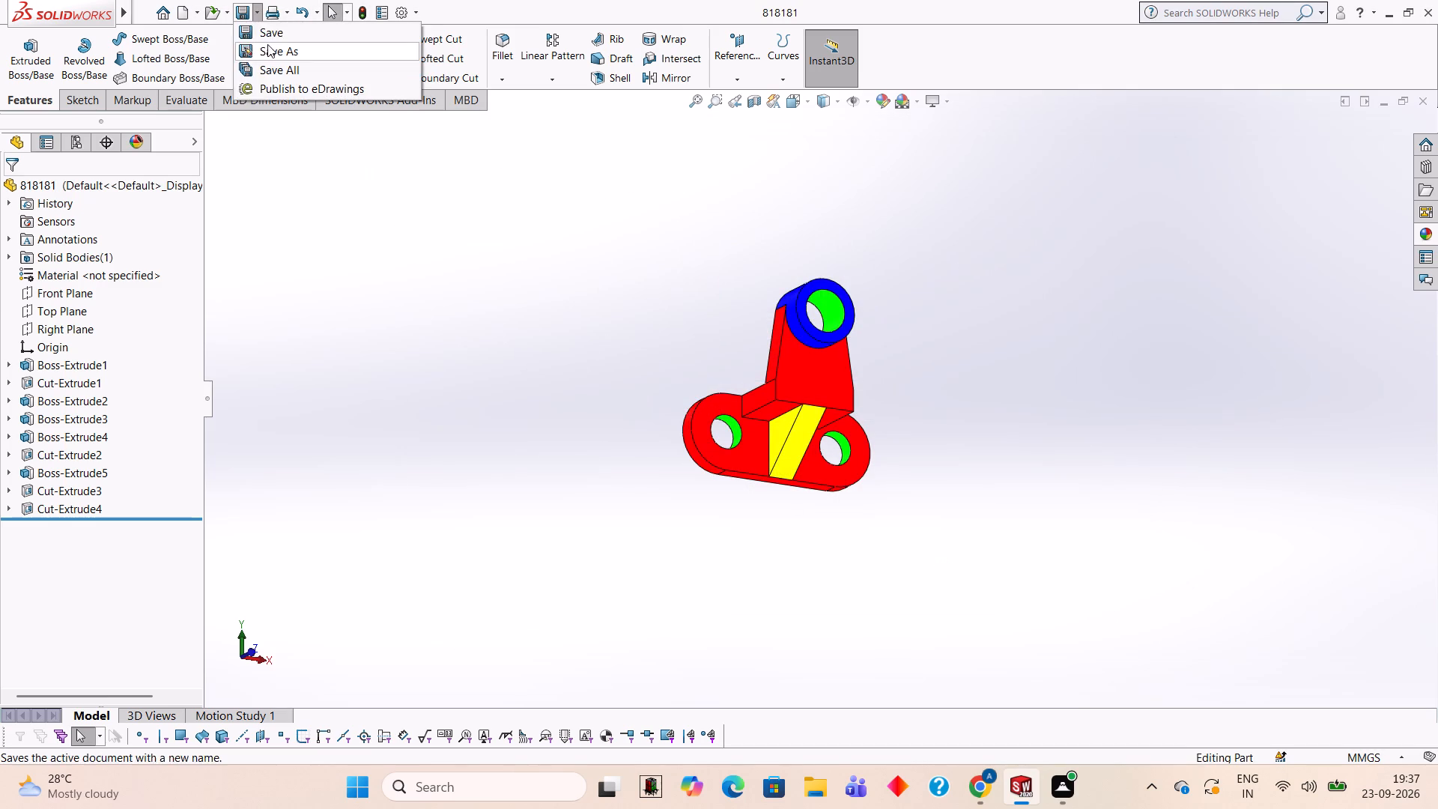
left_click(267, 44)
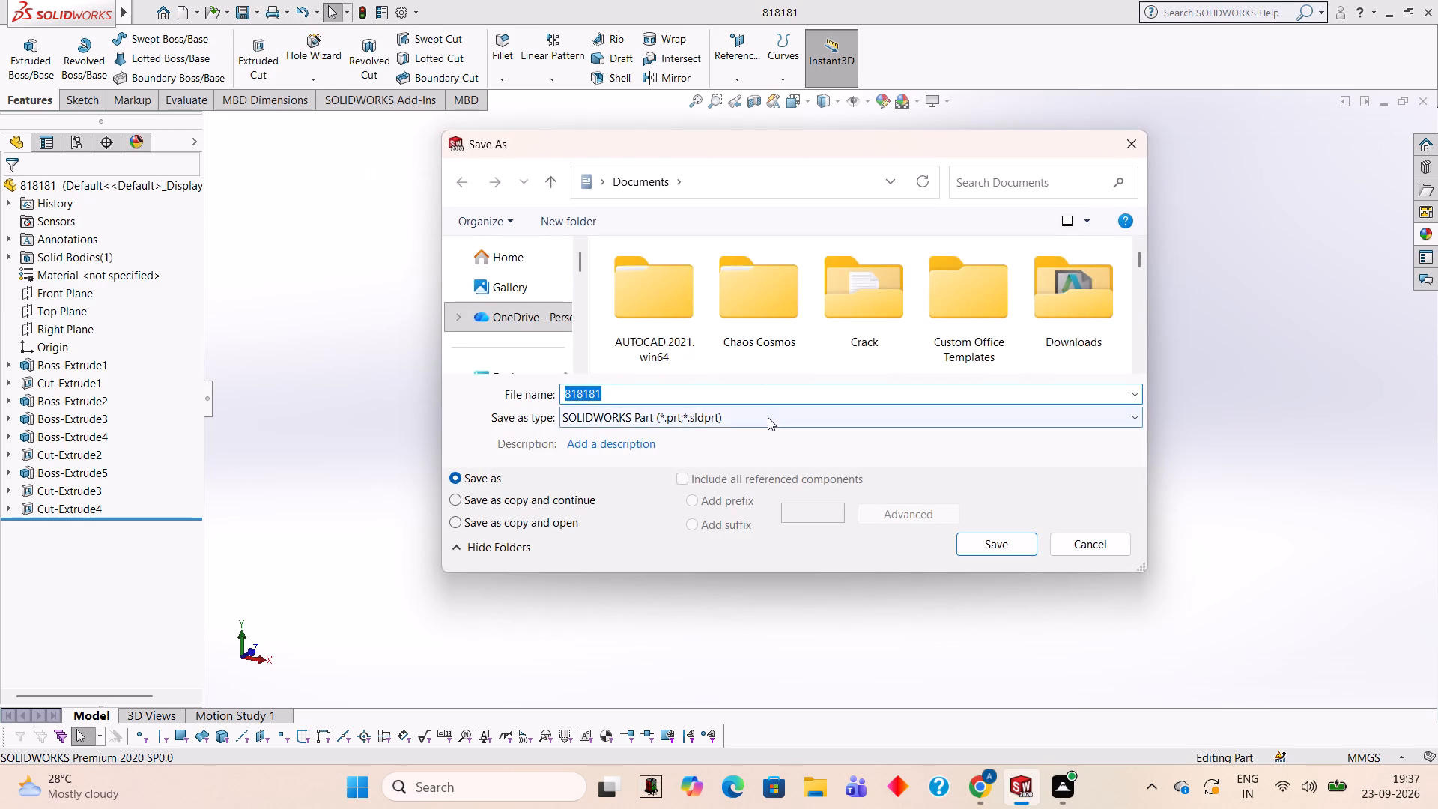
left_click(768, 417)
left_click(647, 115)
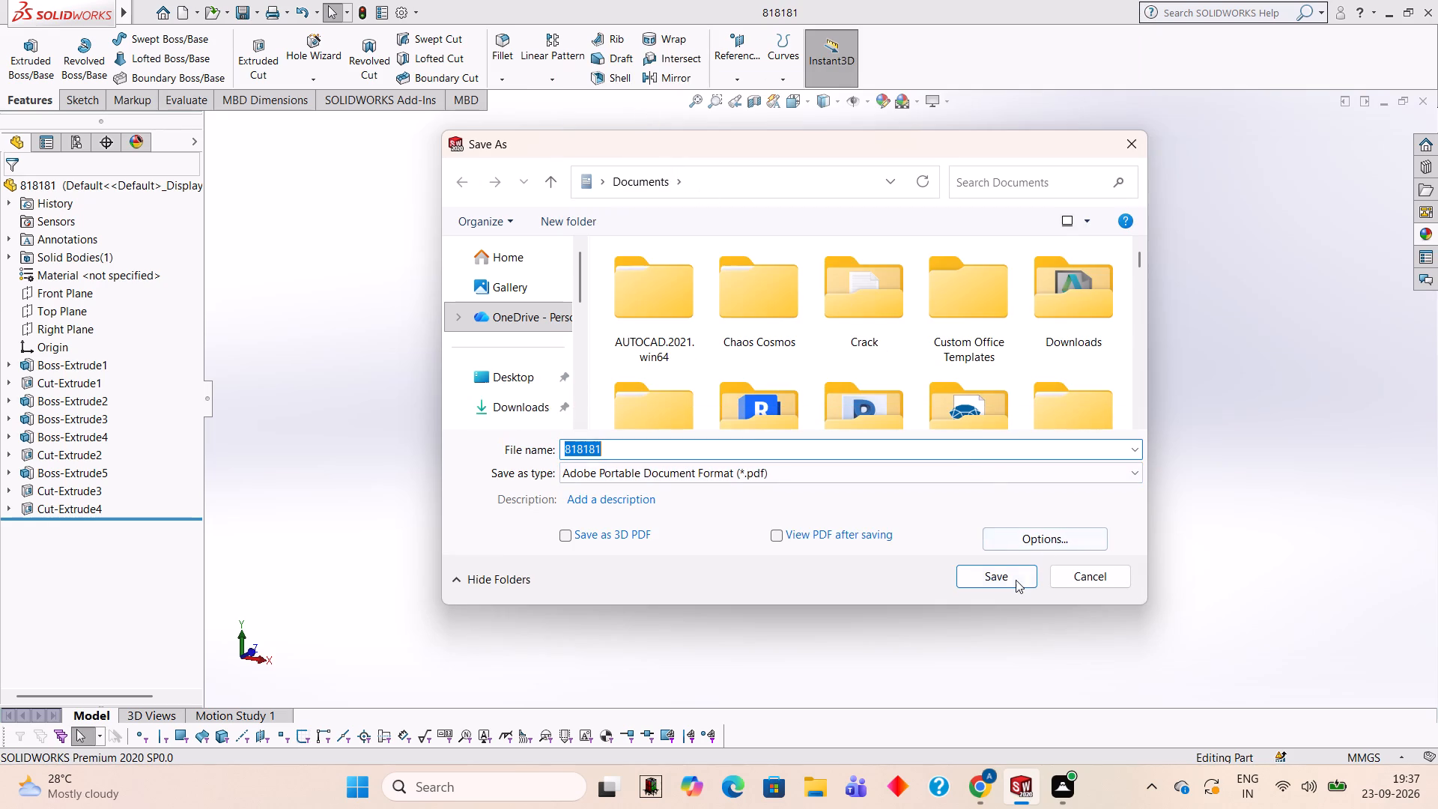
left_click(1016, 580)
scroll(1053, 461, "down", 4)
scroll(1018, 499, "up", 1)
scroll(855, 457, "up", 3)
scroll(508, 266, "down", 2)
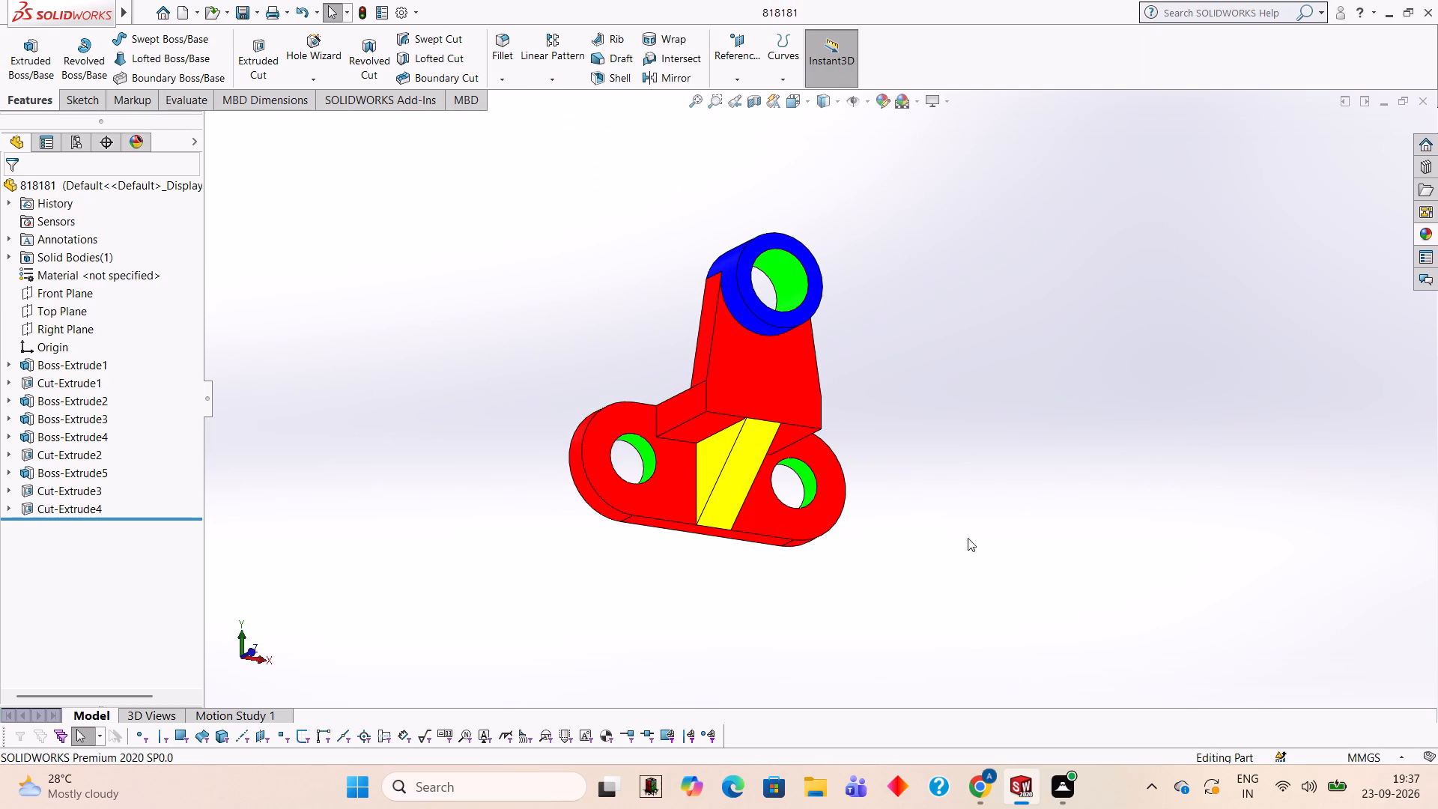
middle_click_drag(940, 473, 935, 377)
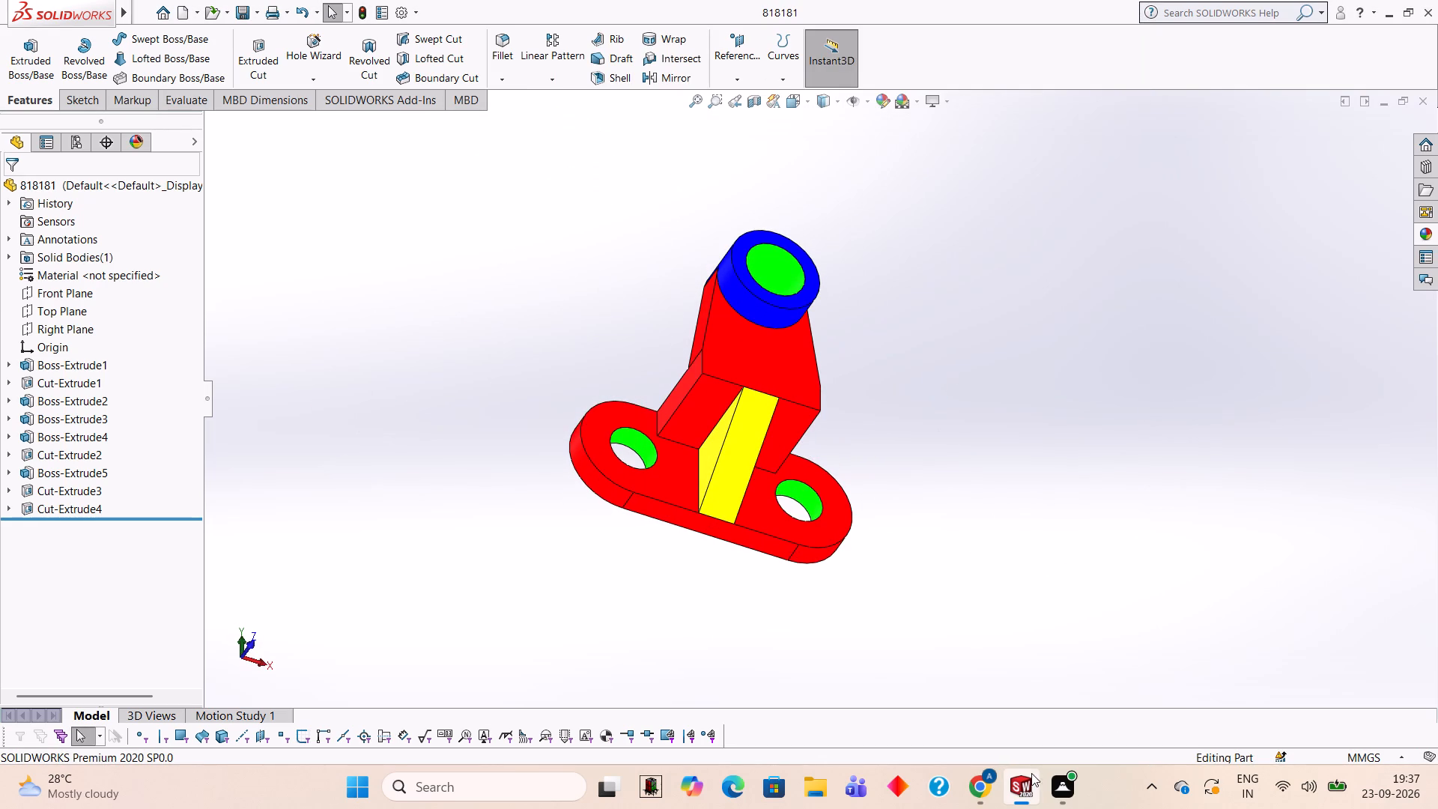